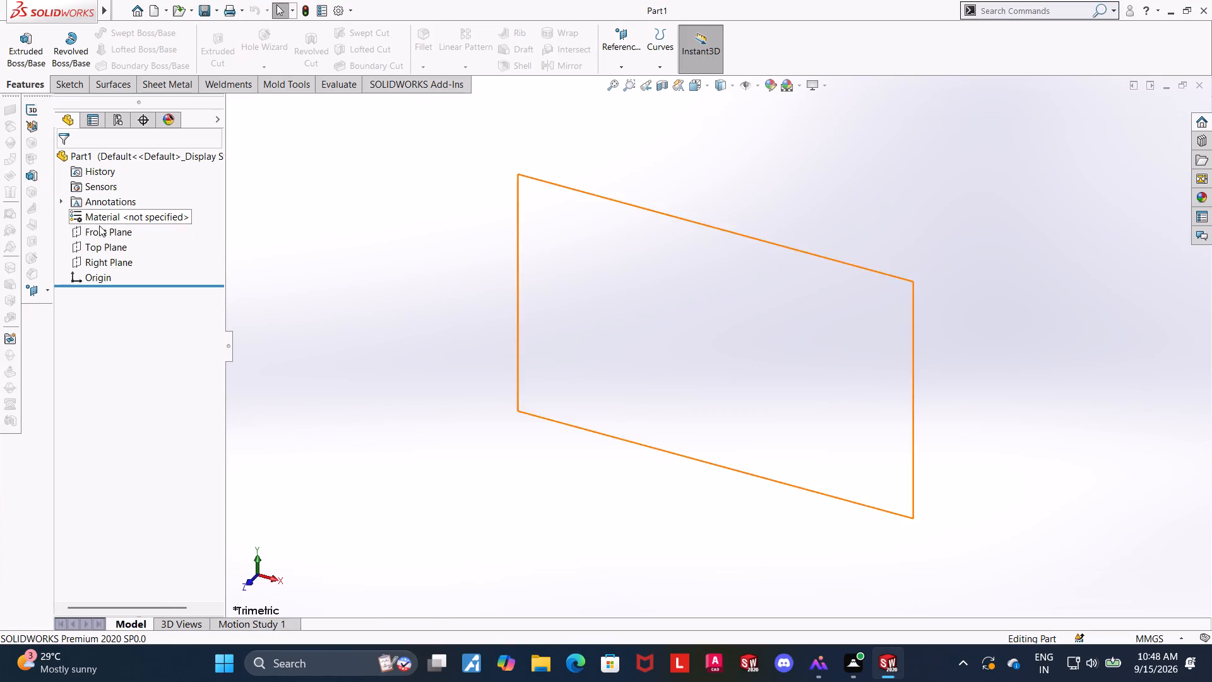
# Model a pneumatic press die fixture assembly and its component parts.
# Start a sketch on the Top Plane and draw a center rectangle about 128 mm wide, centred on the origin.
pyautogui.click(97, 246)
pyautogui.click(112, 227)
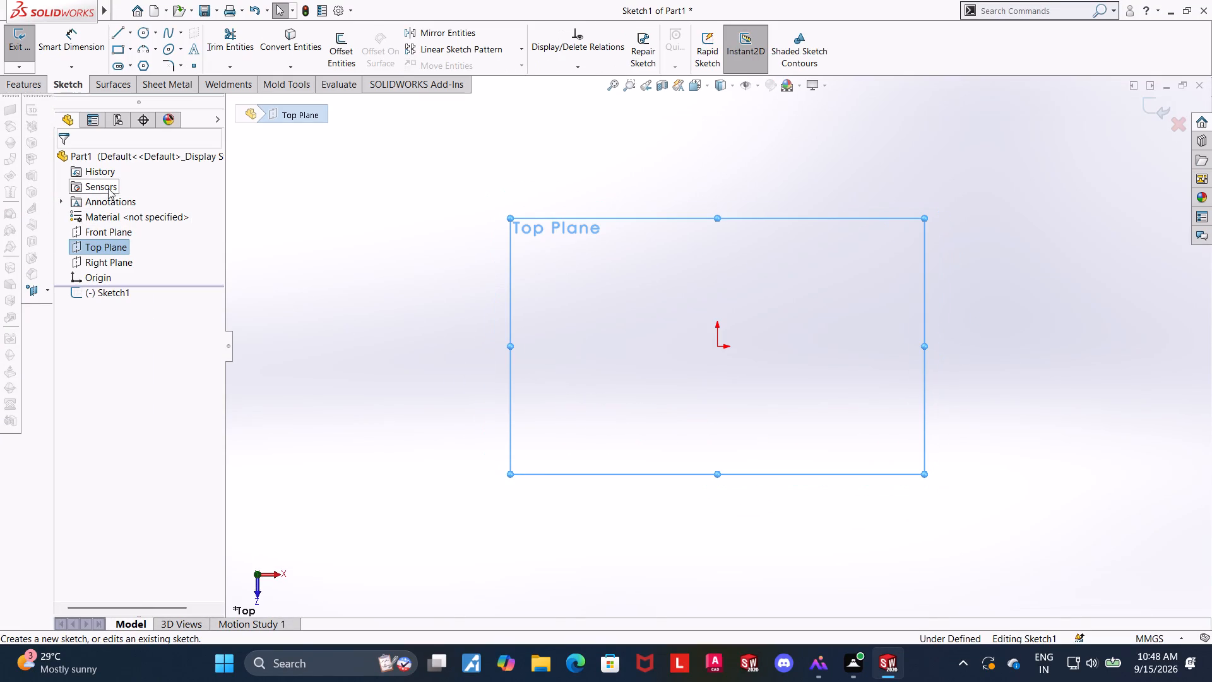
pyautogui.click(129, 49)
pyautogui.click(145, 83)
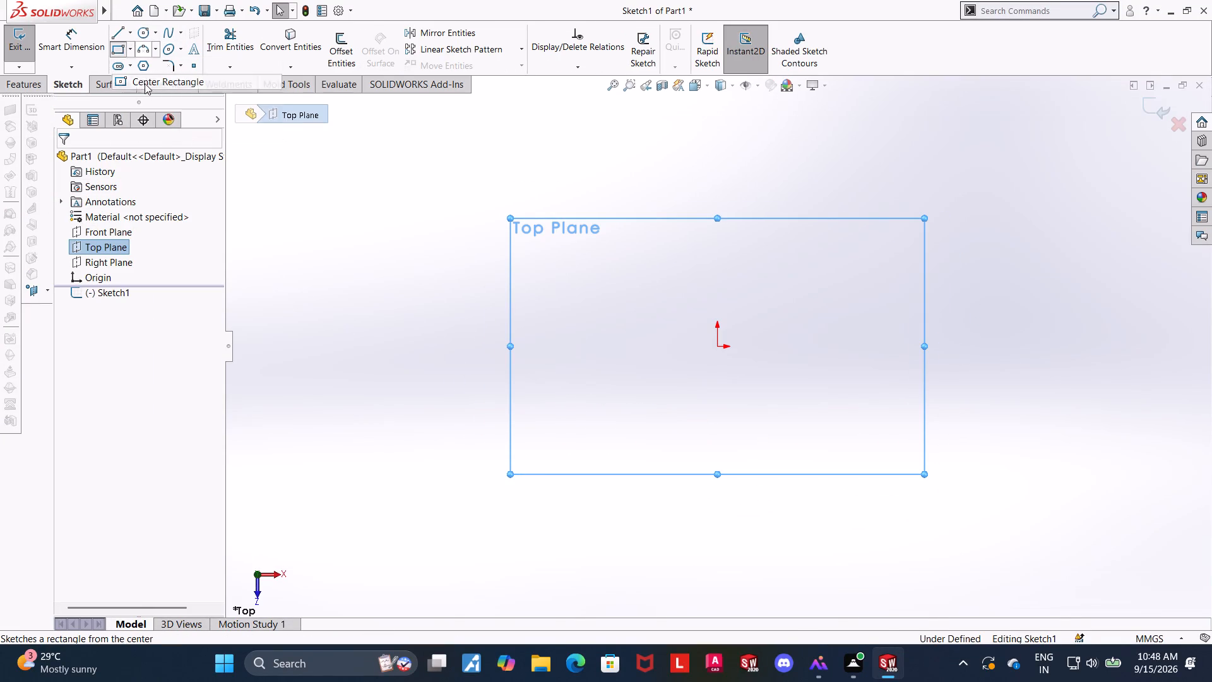
pyautogui.click(715, 345)
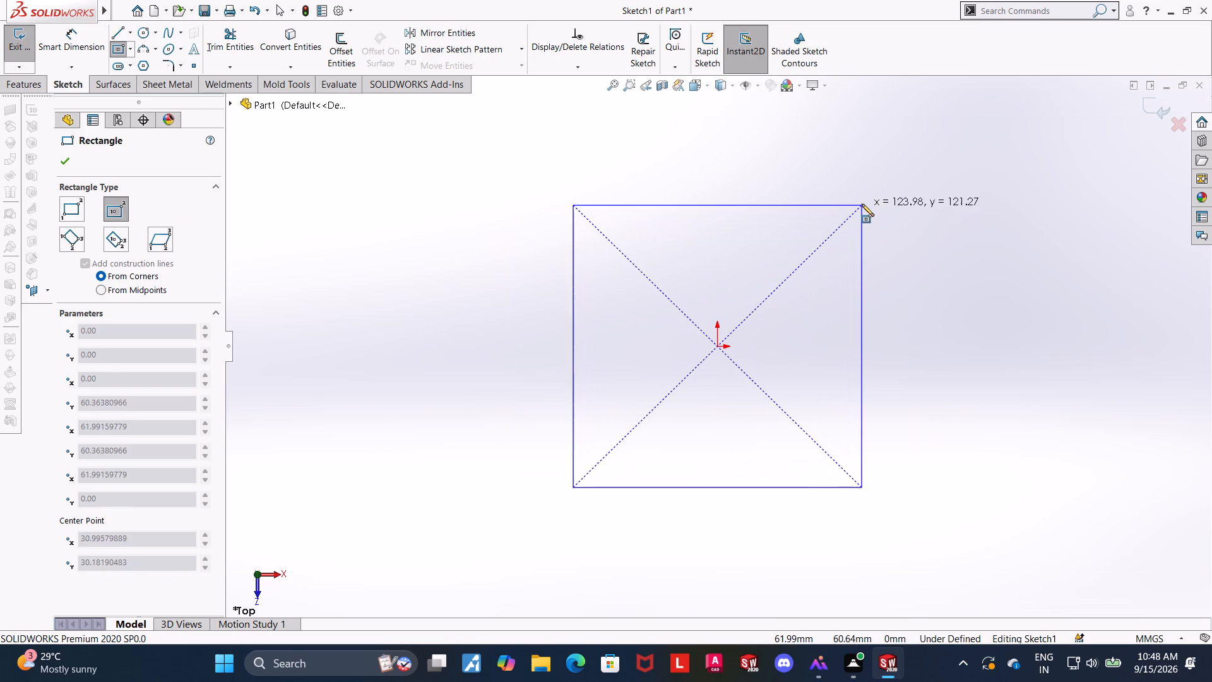
pyautogui.click(867, 201)
pyautogui.press('Escape')
pyautogui.press('Escape')
pyautogui.press('Escape')
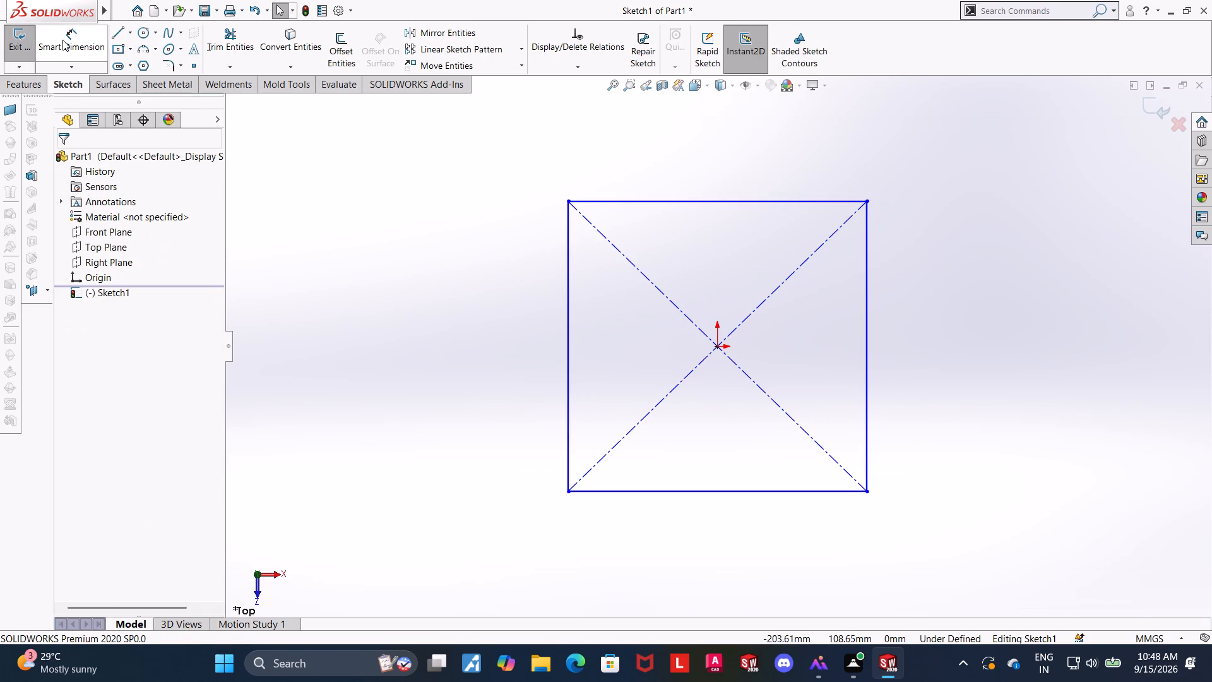
# Dimension the rectangle's width and height to 400 mm each.
pyautogui.click(62, 40)
pyautogui.click(694, 202)
pyautogui.click(696, 179)
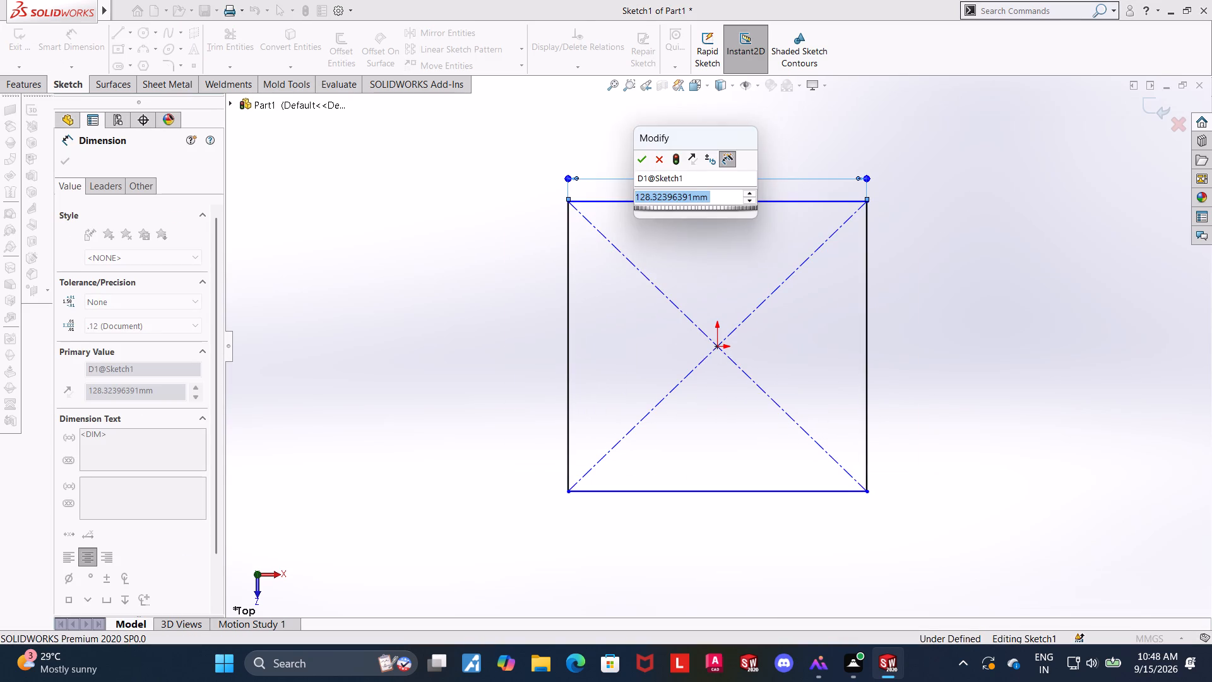
pyautogui.write('400')
pyautogui.press('Return')
pyautogui.press('Escape')
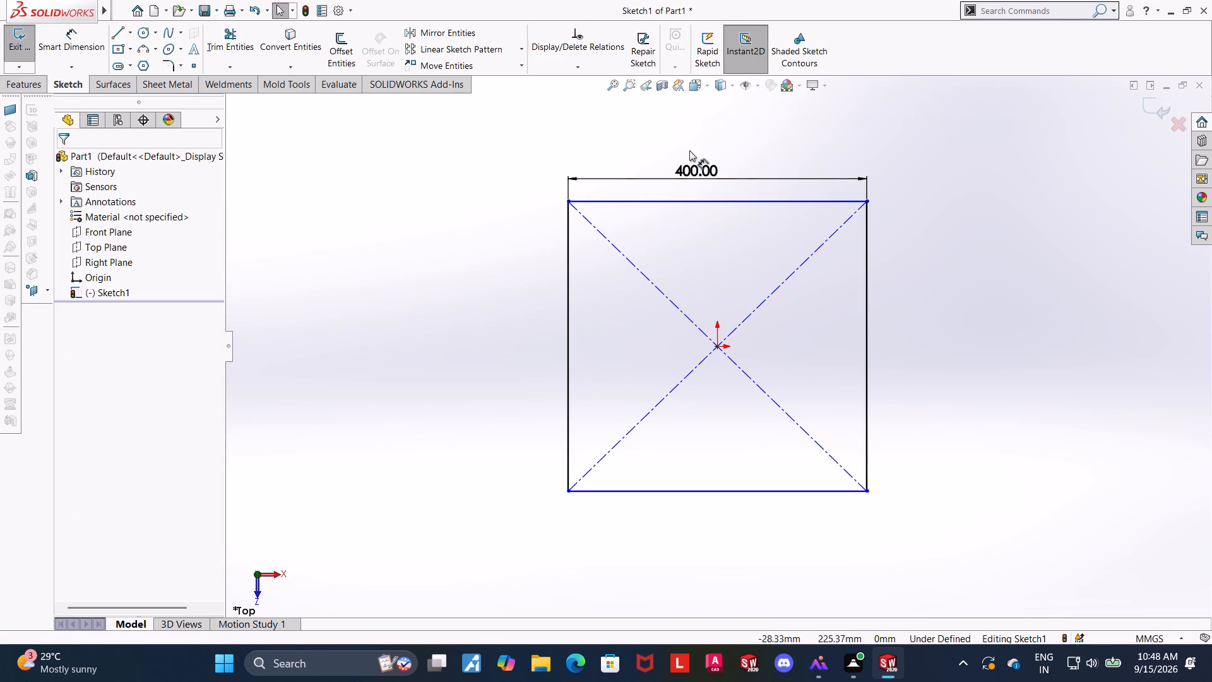
pyautogui.press('Escape')
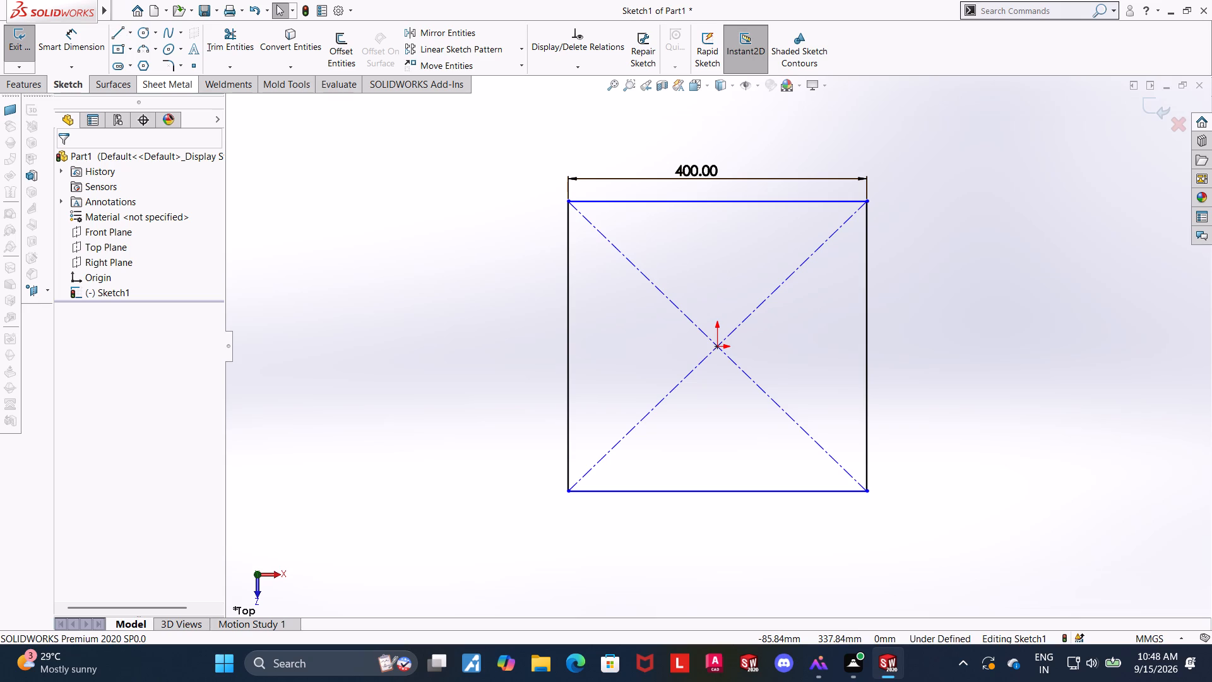
pyautogui.click(86, 43)
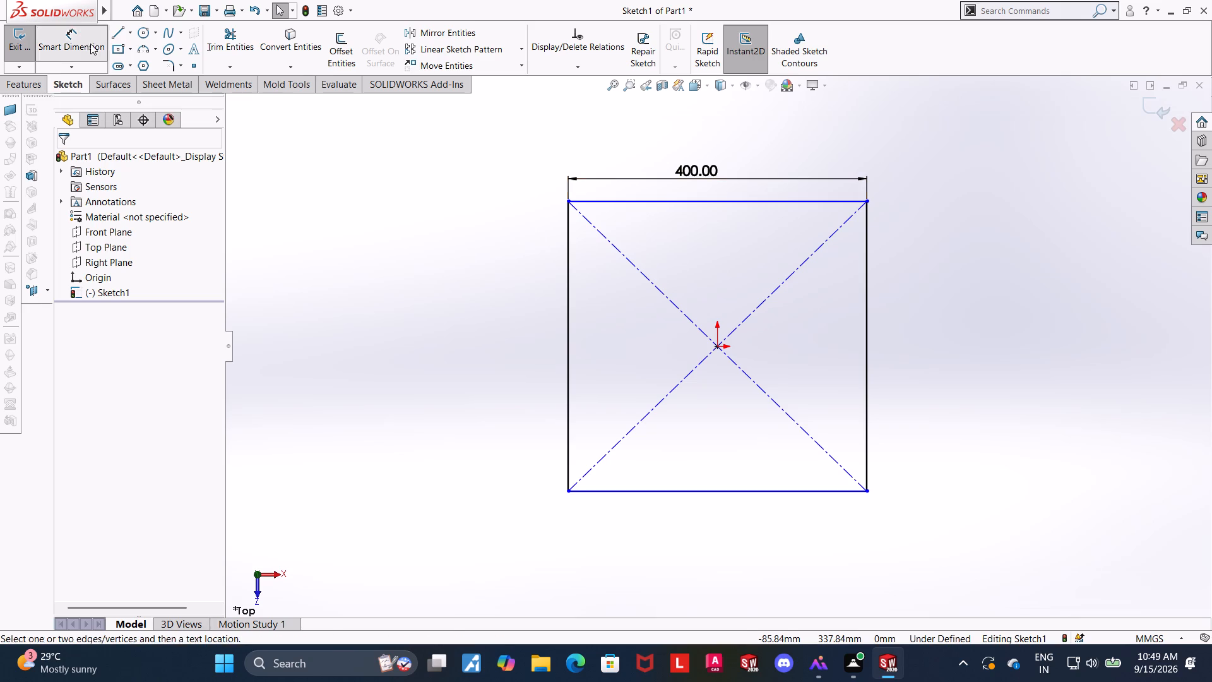
pyautogui.click(568, 326)
pyautogui.click(508, 318)
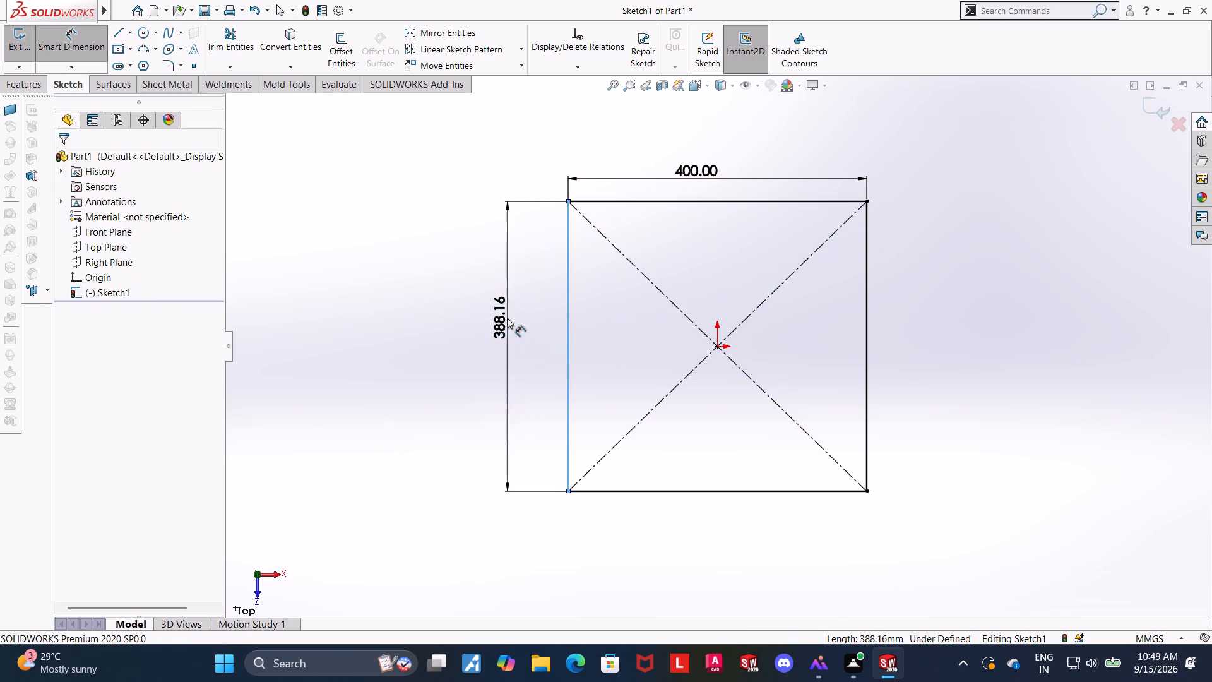
pyautogui.write('400')
pyautogui.press('Return')
pyautogui.press('Escape')
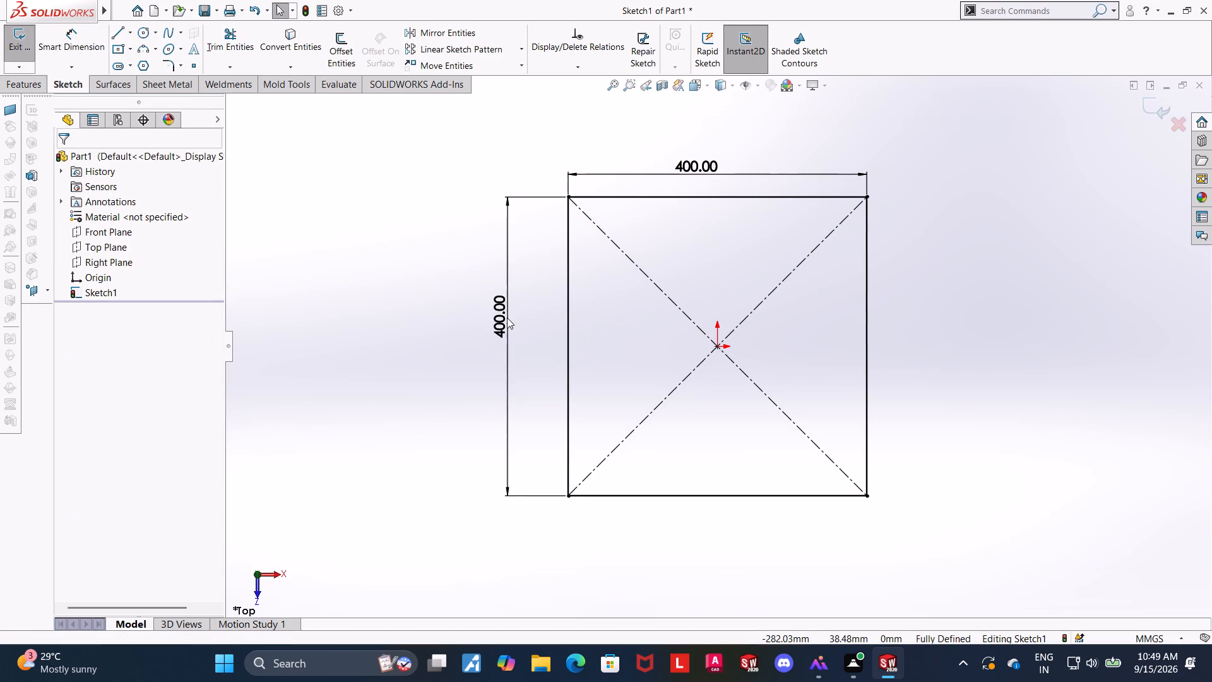
pyautogui.press('Escape')
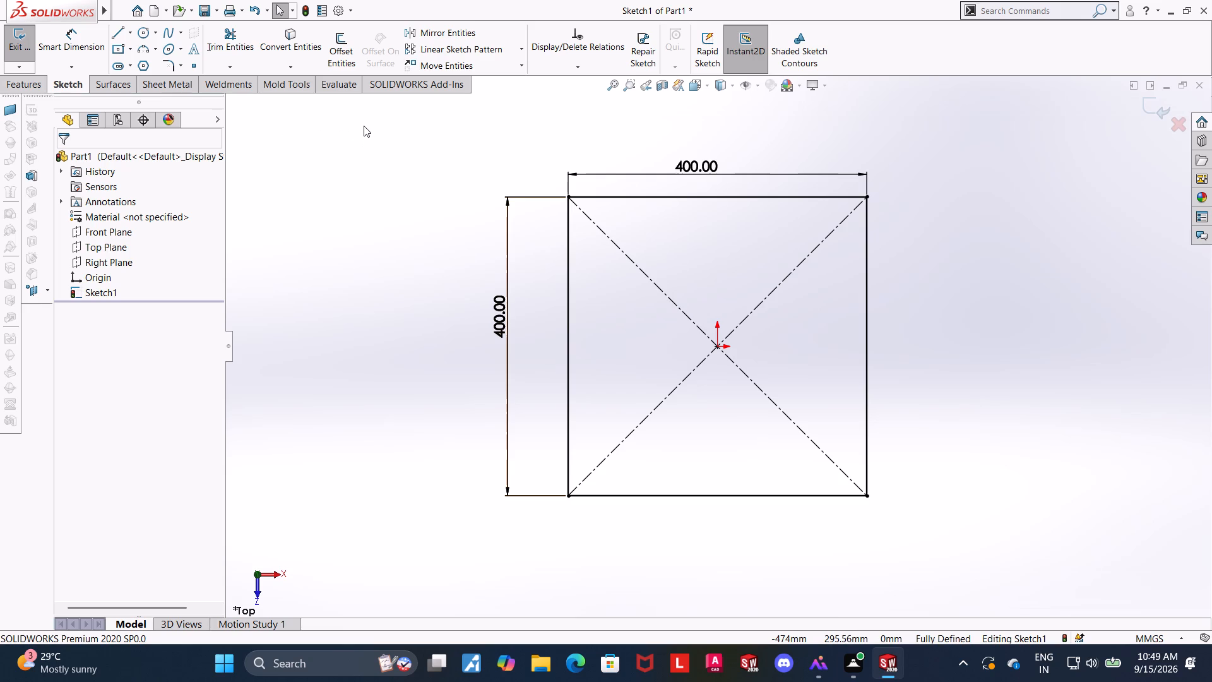
# Sketch a circle centred on the origin and dimension its diameter to 100 mm.
pyautogui.click(141, 34)
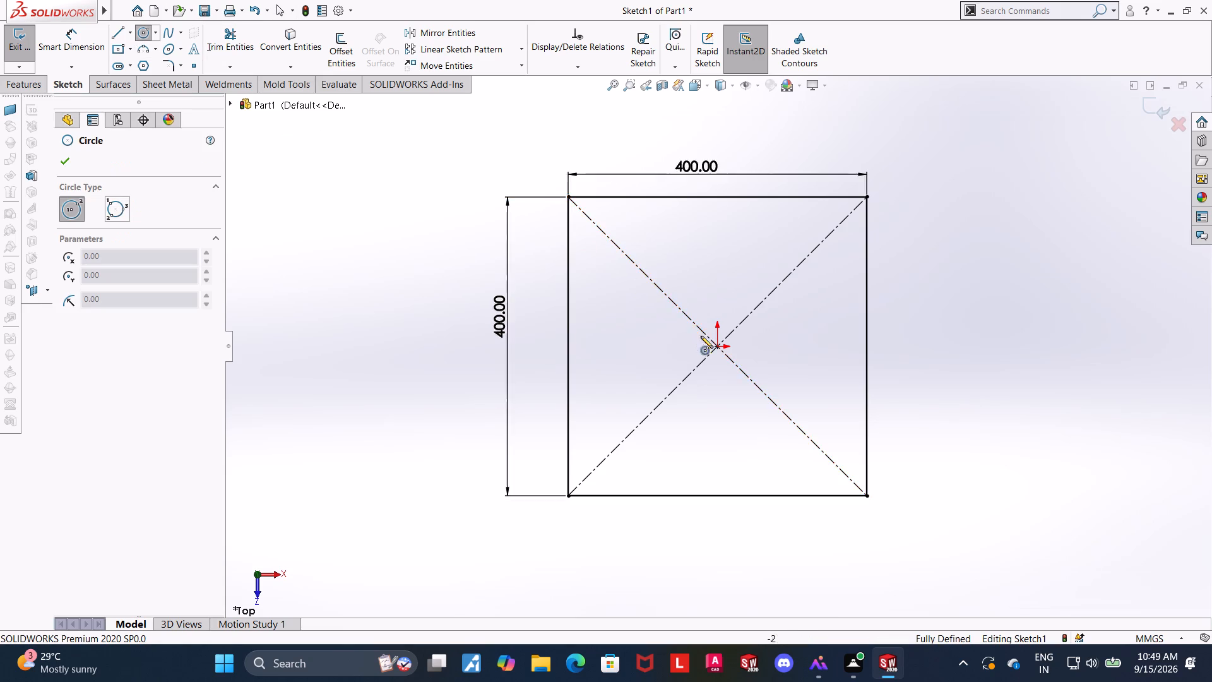
pyautogui.click(720, 347)
pyautogui.click(764, 306)
pyautogui.press('Escape')
pyautogui.click(64, 37)
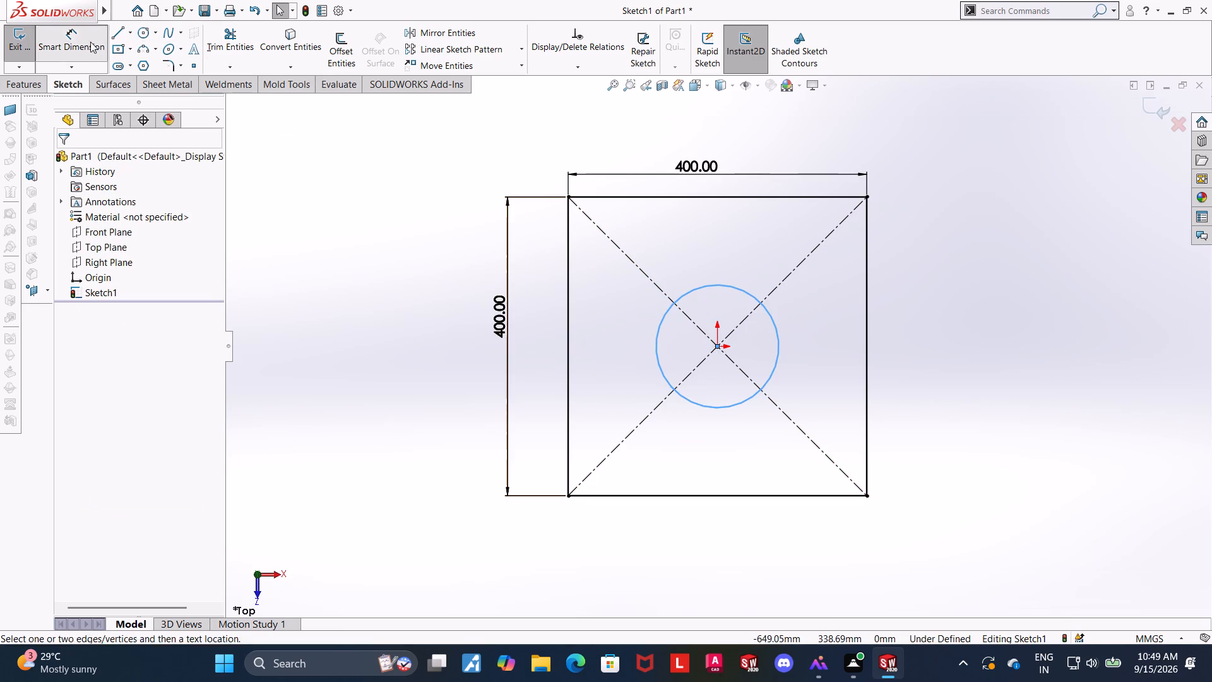
pyautogui.click(728, 285)
pyautogui.click(737, 260)
pyautogui.write('100')
pyautogui.press('Return')
pyautogui.press('Escape')
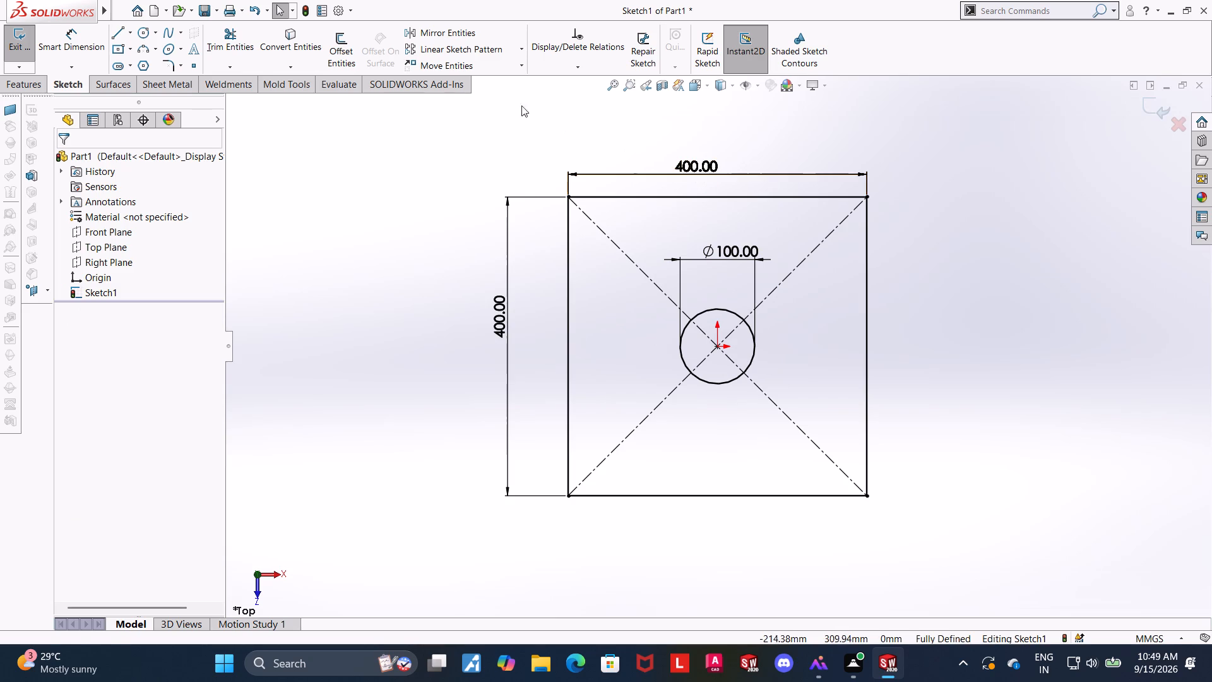
pyautogui.press('Escape')
# Sketch a circle on the diagonal near the rectangle's upper-right corner and dimension its diameter to 26 mm.
pyautogui.click(143, 35)
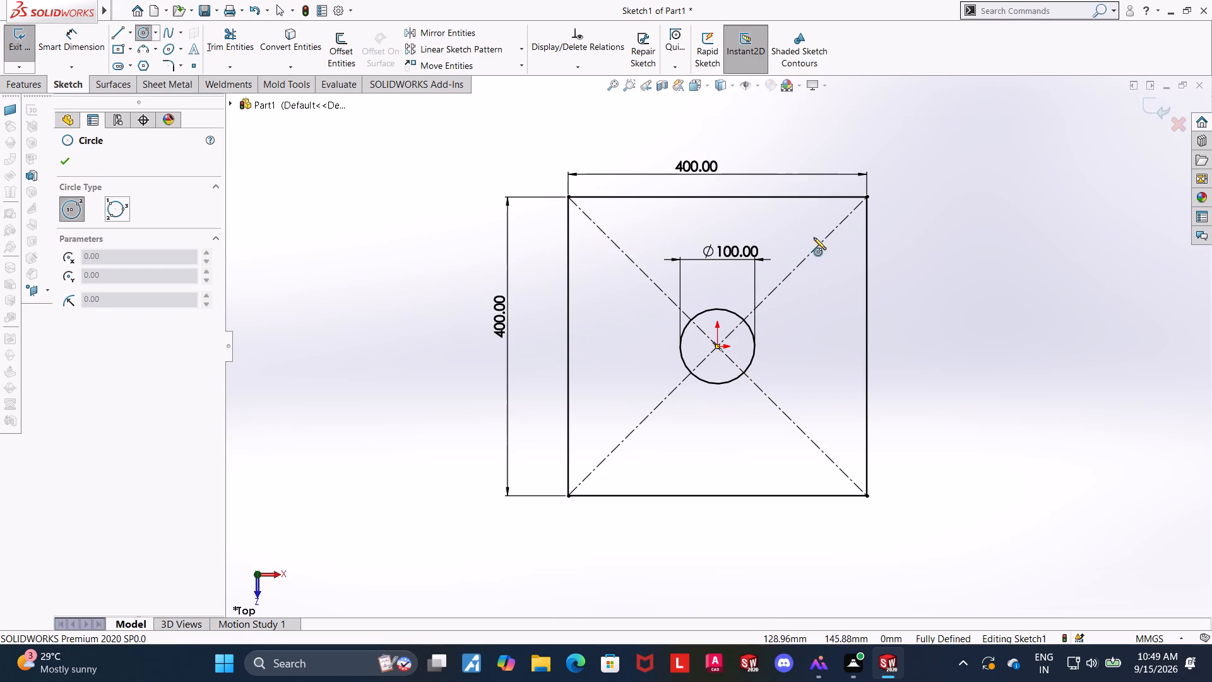
pyautogui.click(841, 225)
pyautogui.click(852, 225)
pyautogui.press('Escape')
pyautogui.press('Escape')
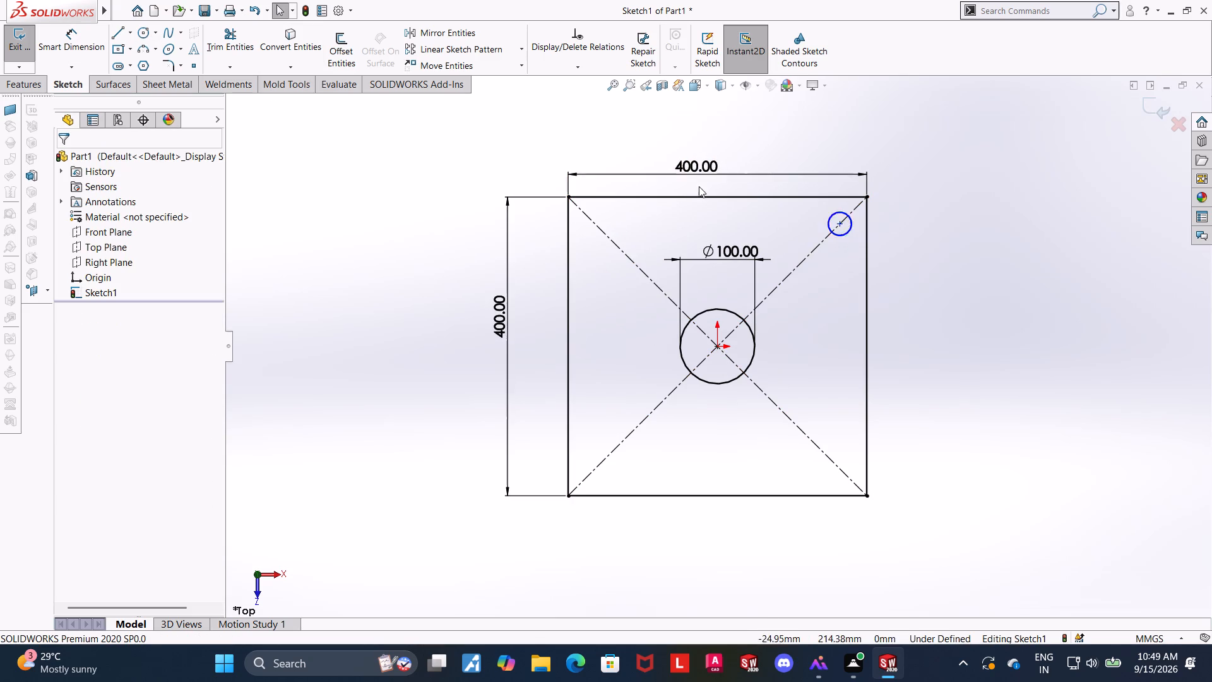
pyautogui.click(83, 47)
pyautogui.click(846, 237)
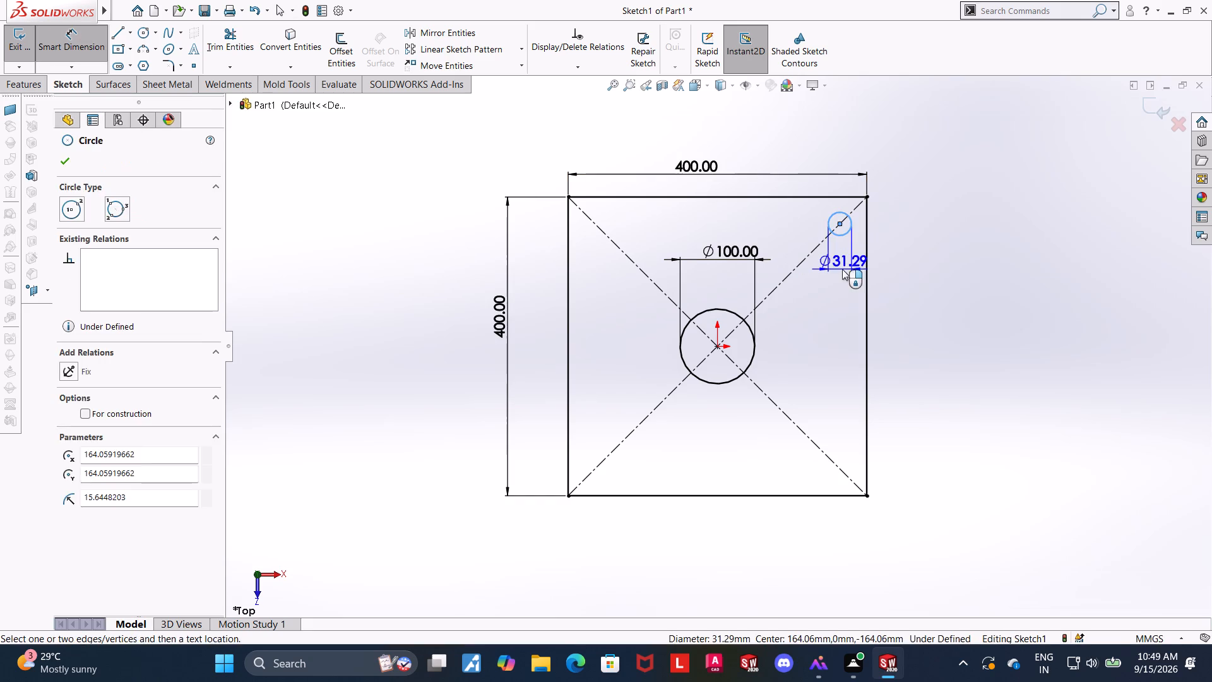
pyautogui.click(842, 270)
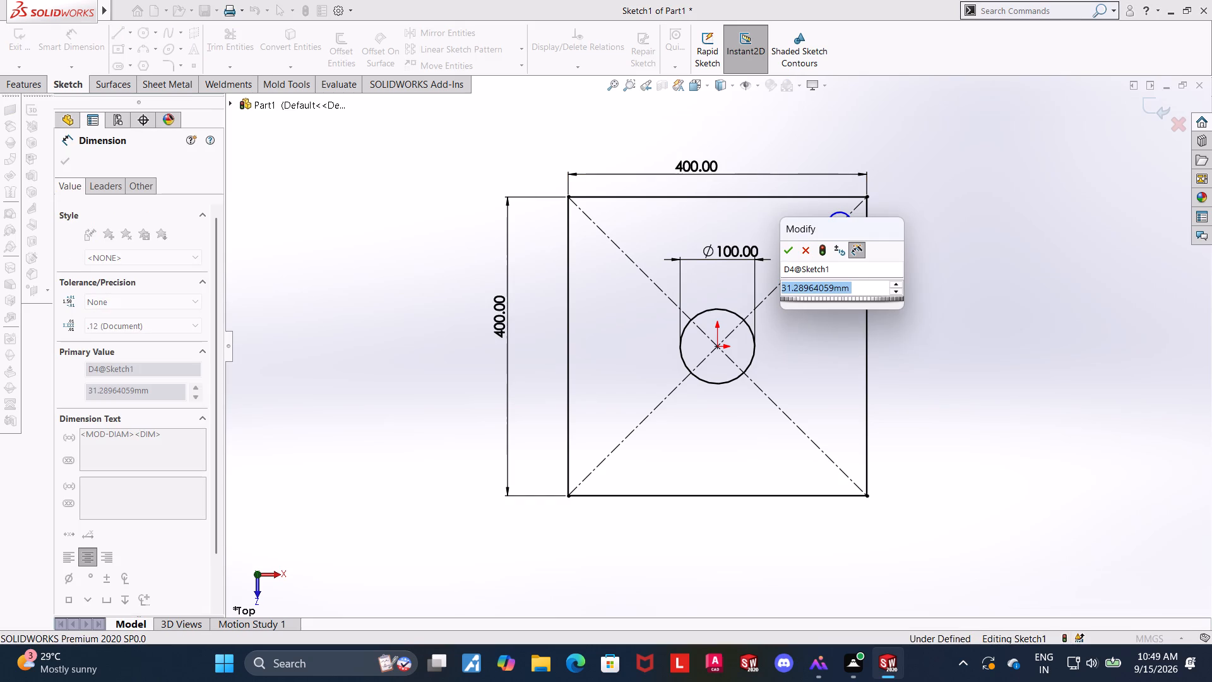
pyautogui.press('2')
pyautogui.press('6')
pyautogui.press('Return')
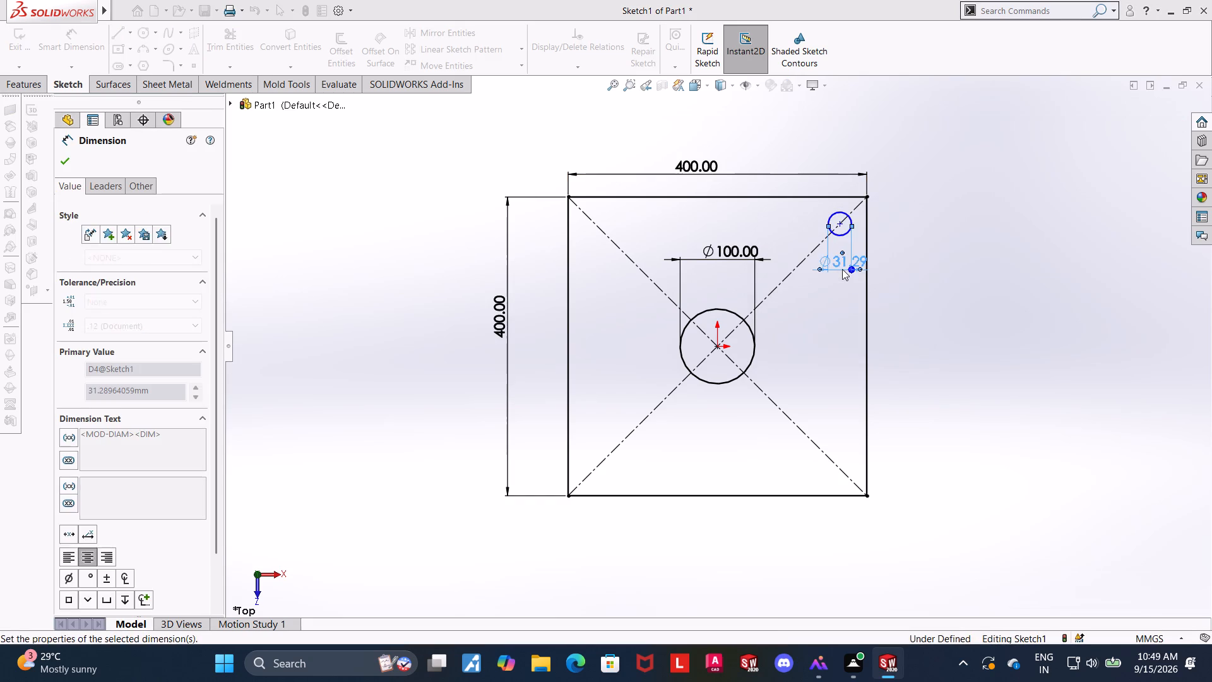
pyautogui.press('Escape')
pyautogui.press('Escape')
# Dimension the vertical distance between the 26 mm circle's centre and the origin to 150 mm.
pyautogui.click(64, 47)
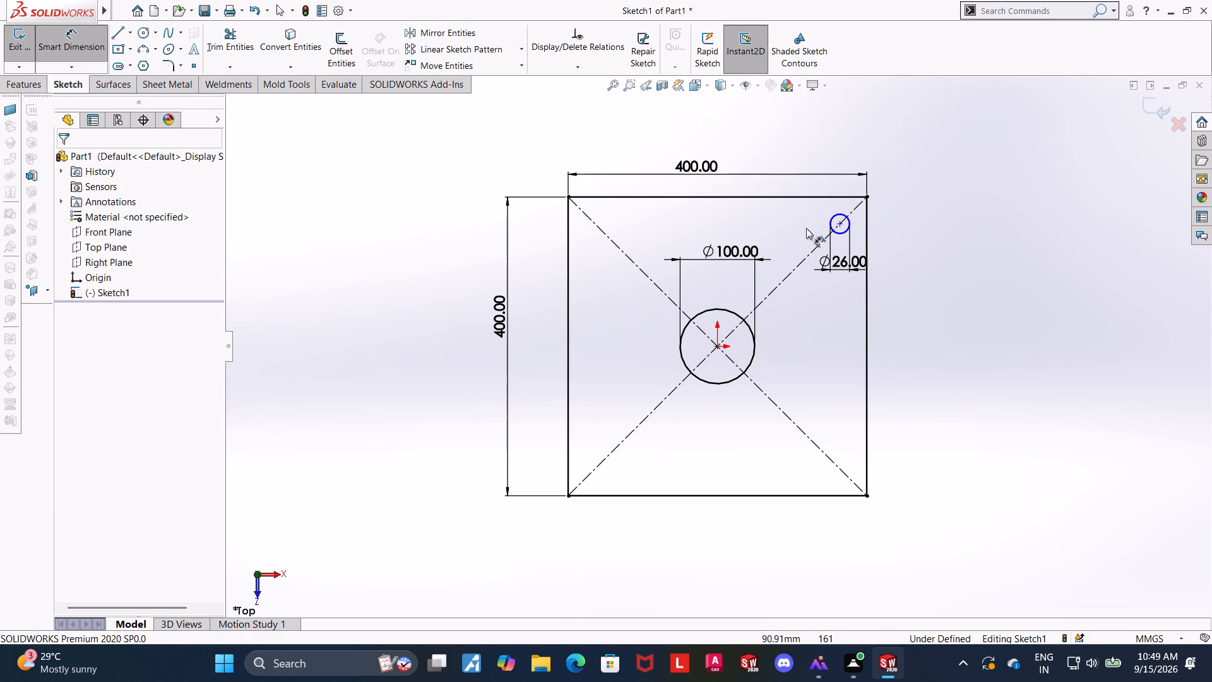
pyautogui.click(840, 225)
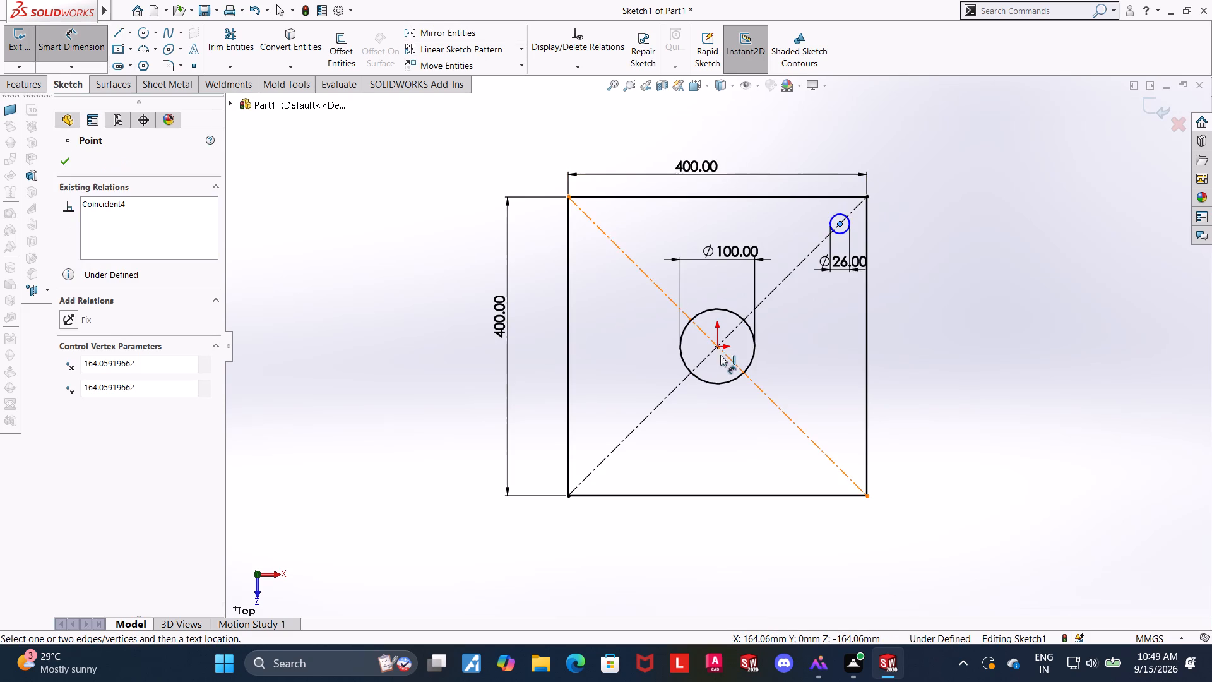
pyautogui.click(718, 345)
pyautogui.click(941, 296)
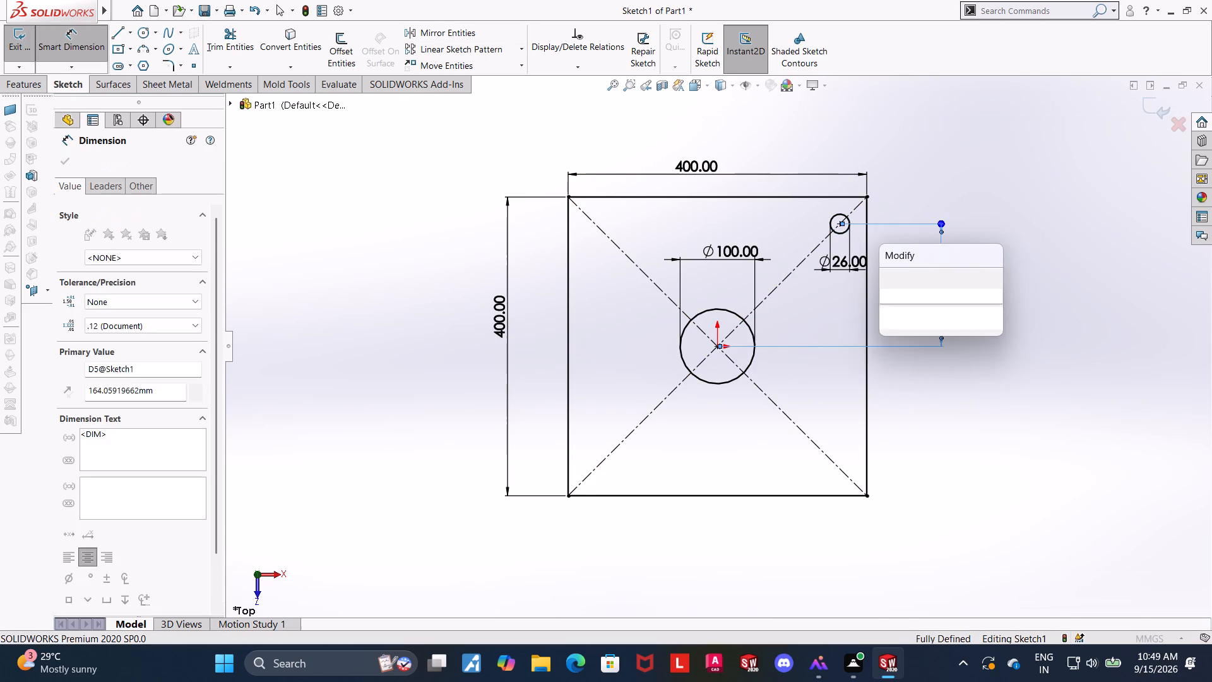
pyautogui.press('2')
pyautogui.press('BackSpace')
pyautogui.write('150')
pyautogui.press('Return')
pyautogui.press('Escape')
pyautogui.press('Escape')
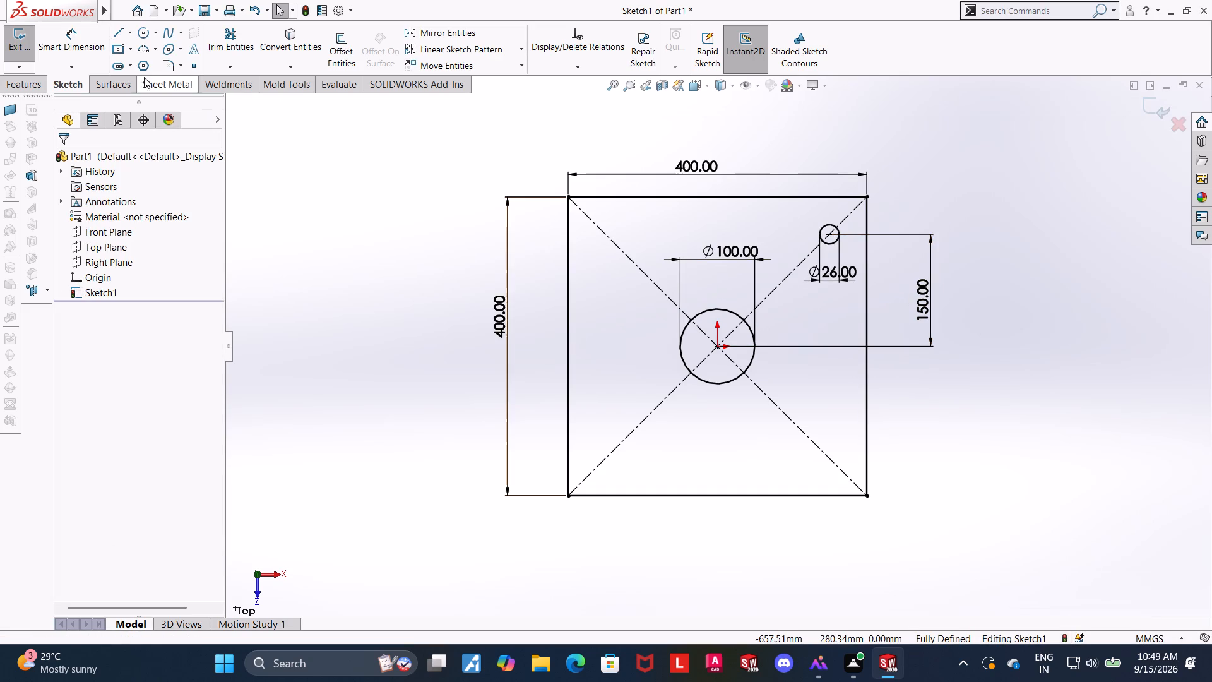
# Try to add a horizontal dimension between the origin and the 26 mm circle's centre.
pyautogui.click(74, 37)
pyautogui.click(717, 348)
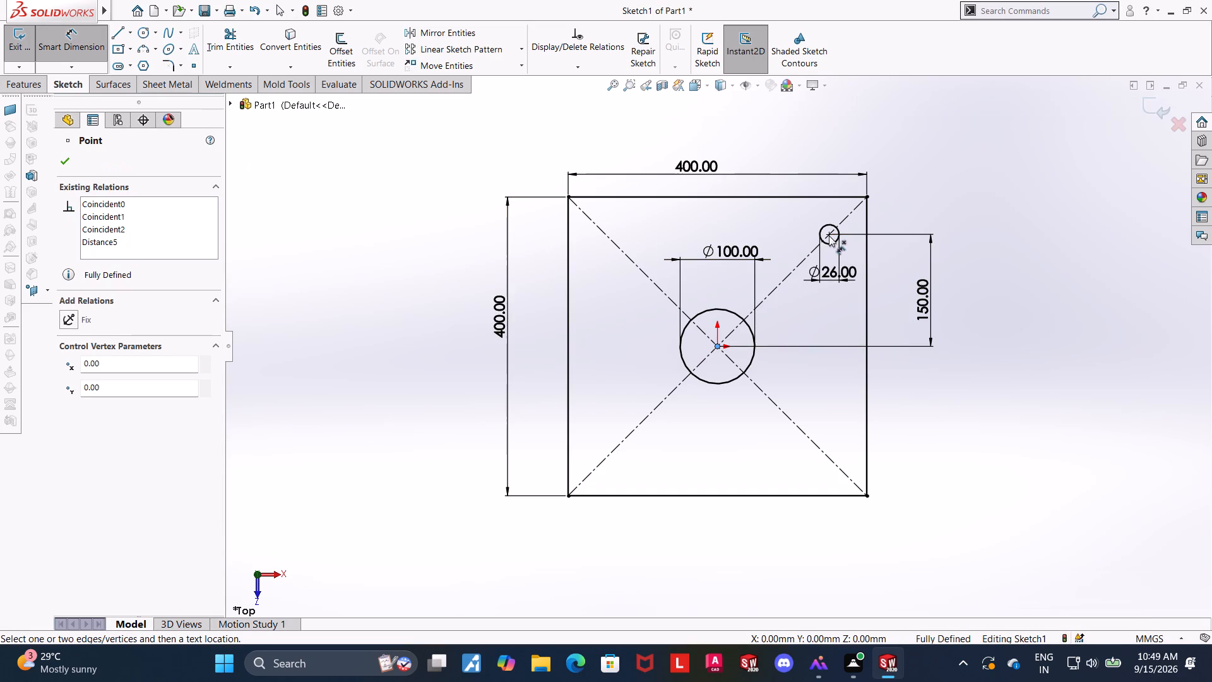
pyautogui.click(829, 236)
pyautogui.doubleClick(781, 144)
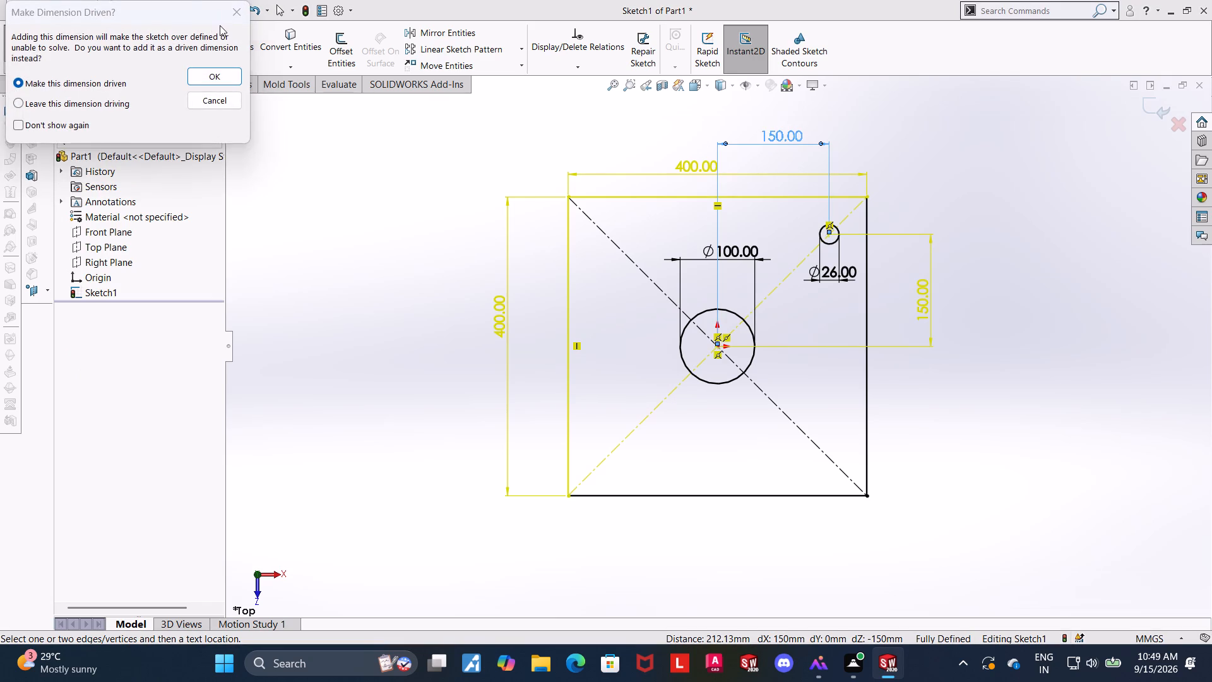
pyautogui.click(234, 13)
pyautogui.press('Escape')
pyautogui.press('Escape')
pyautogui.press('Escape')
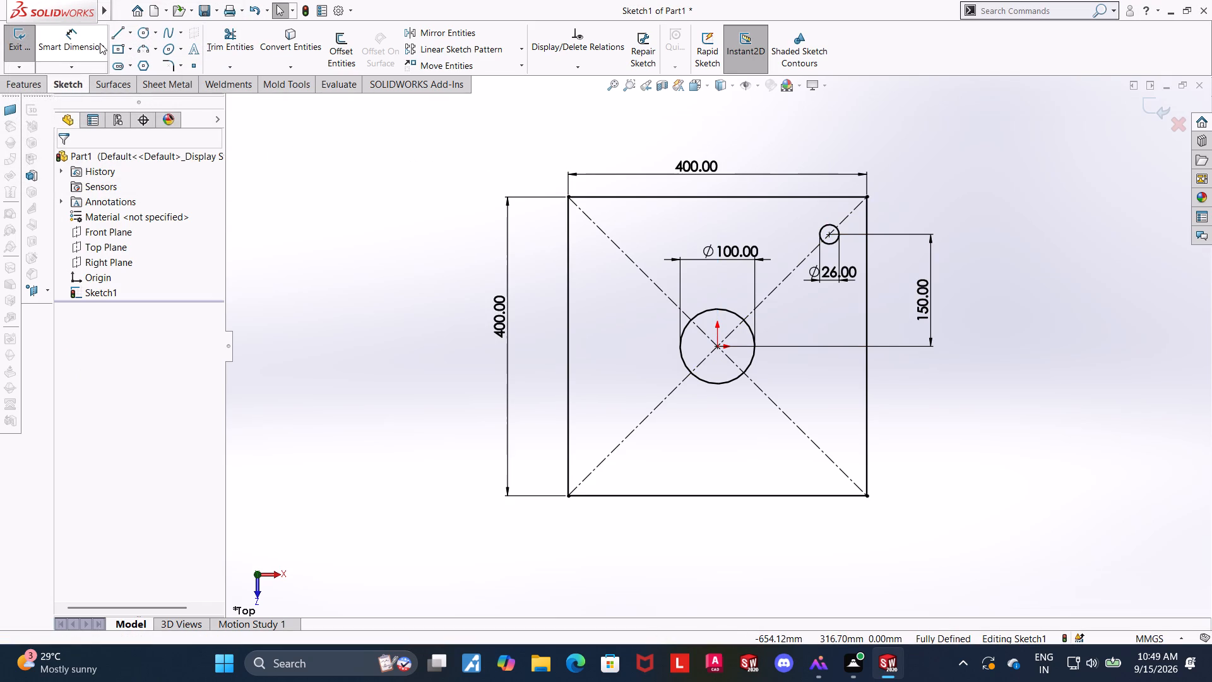
# Sketch a horizontal centerline about 594 mm long through the origin, extending past both sides of the square.
pyautogui.click(133, 32)
pyautogui.click(141, 62)
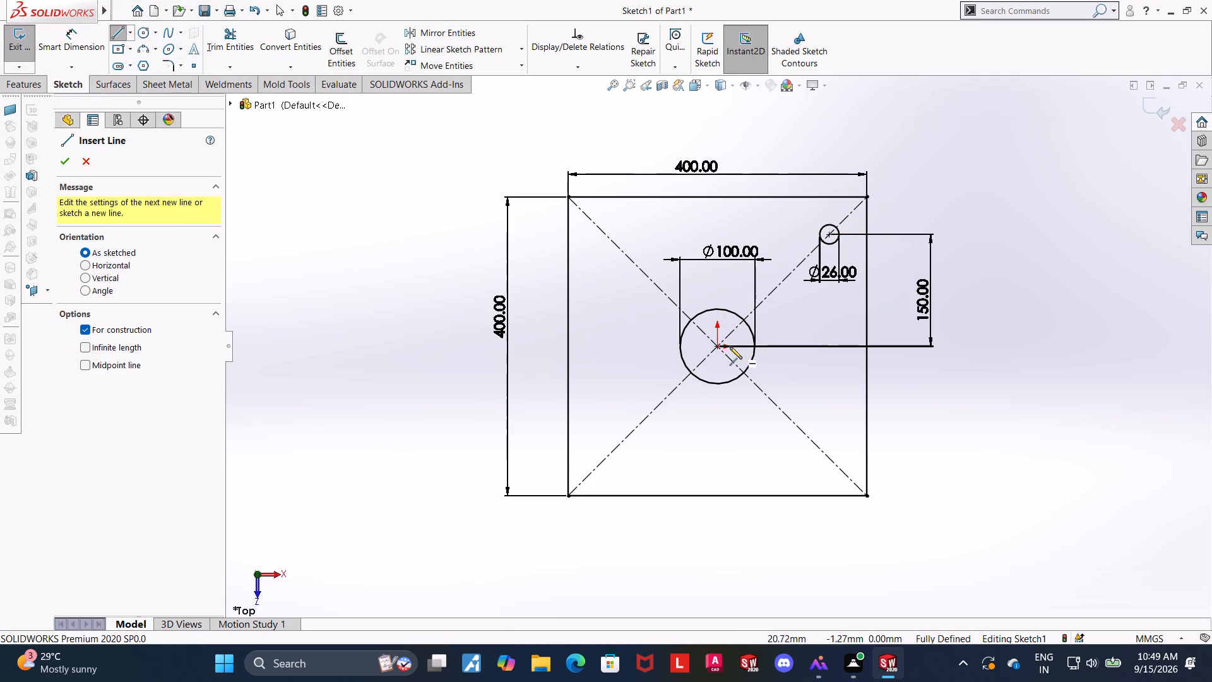
pyautogui.click(536, 345)
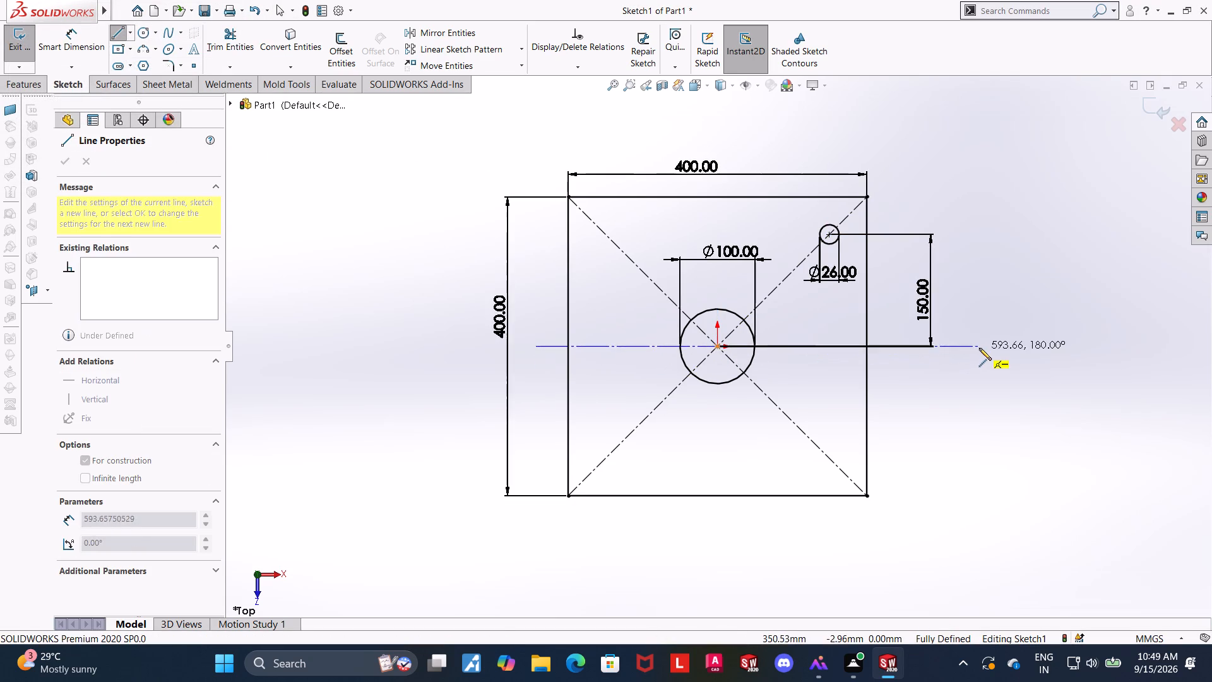
pyautogui.click(979, 347)
pyautogui.press('Escape')
pyautogui.press('Escape')
pyautogui.press('Escape')
# Sketch a vertical centerline about 556 mm long through the origin, extending past the square's top and bottom edges.
pyautogui.click(133, 35)
pyautogui.click(138, 66)
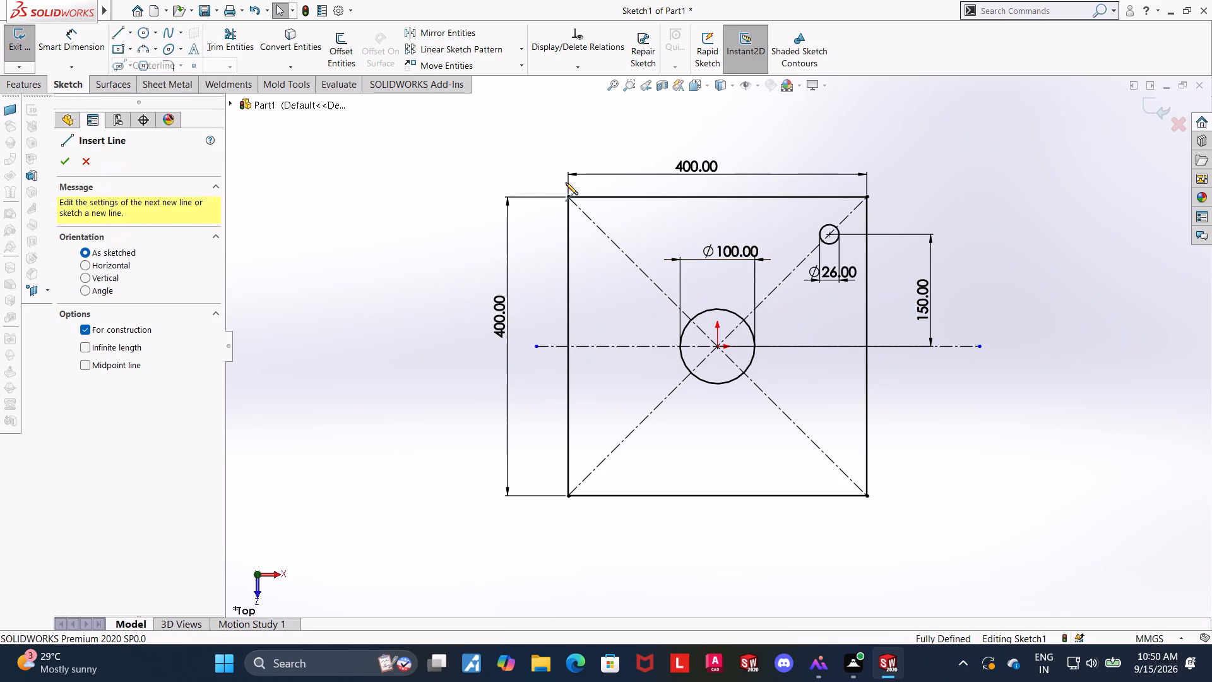
pyautogui.click(720, 534)
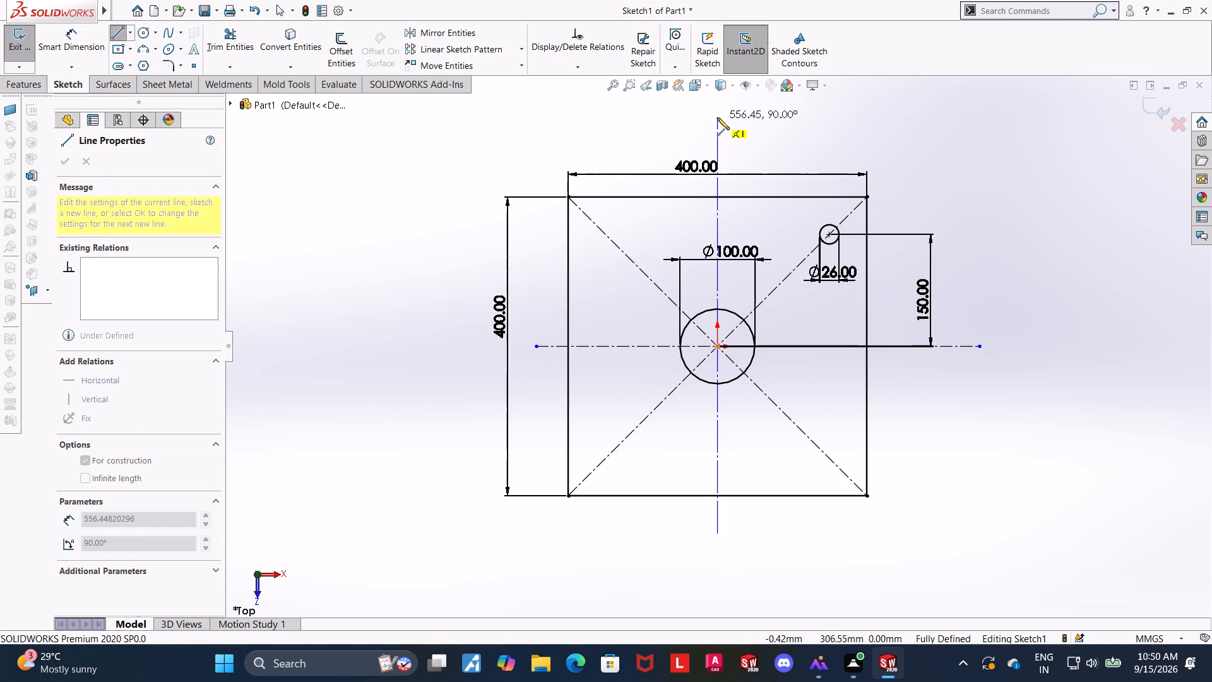
pyautogui.click(717, 117)
pyautogui.press('Escape')
pyautogui.press('Escape')
pyautogui.press('Escape')
pyautogui.press('Escape')
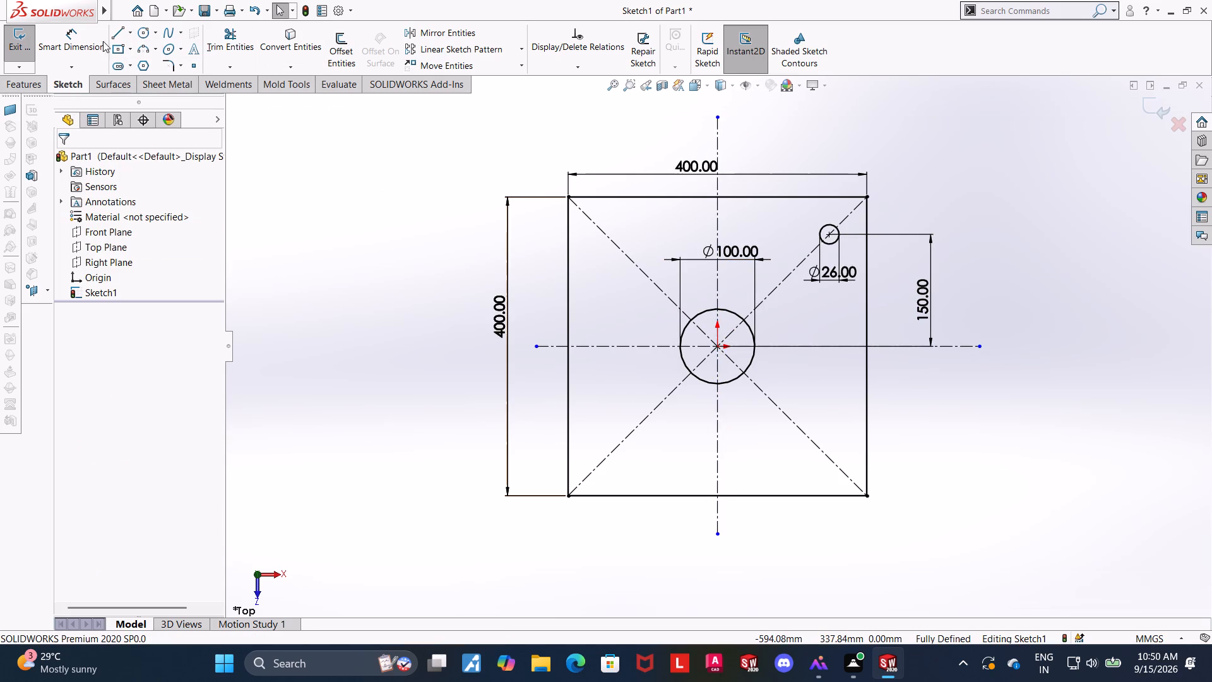
# Mirror the 26 mm circle about the vertical centerline, keeping the original as a copy.
pyautogui.click(439, 35)
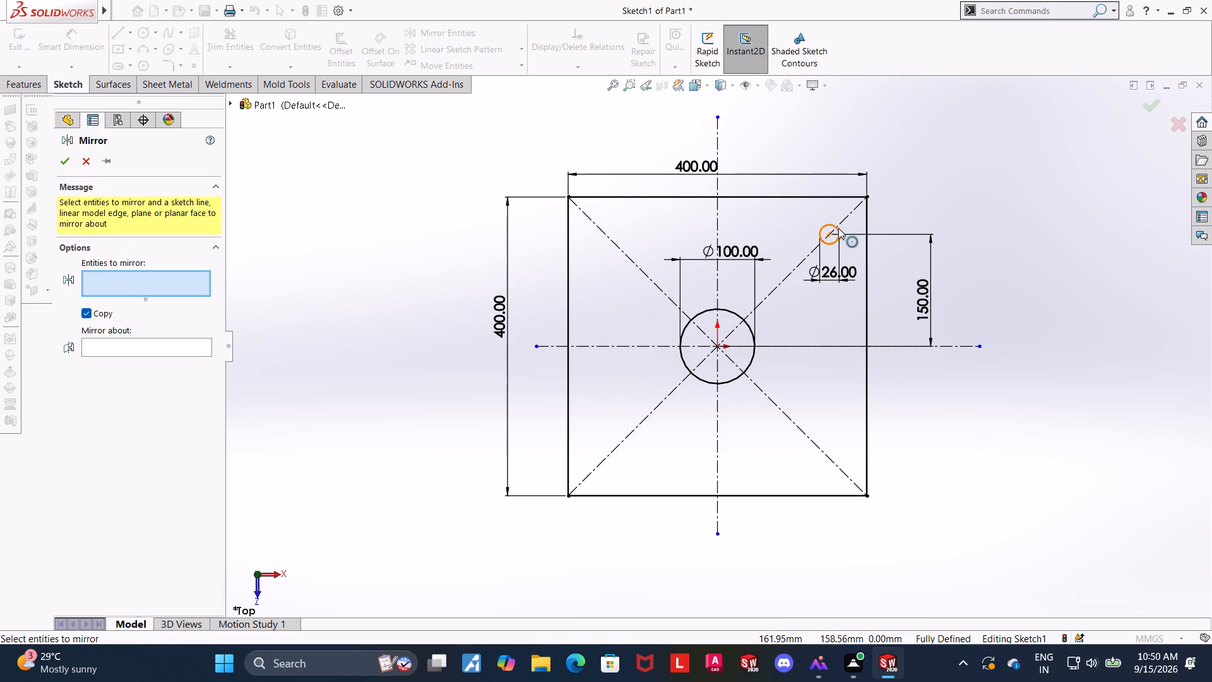
pyautogui.click(838, 229)
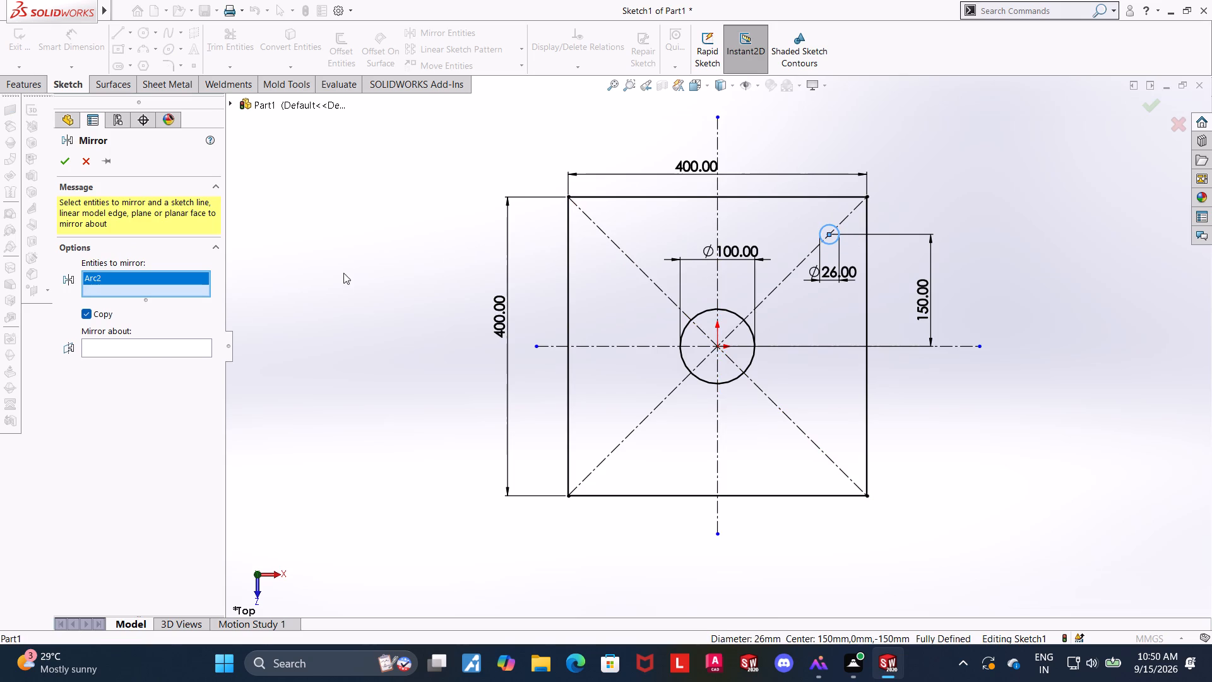
pyautogui.click(137, 352)
pyautogui.click(720, 218)
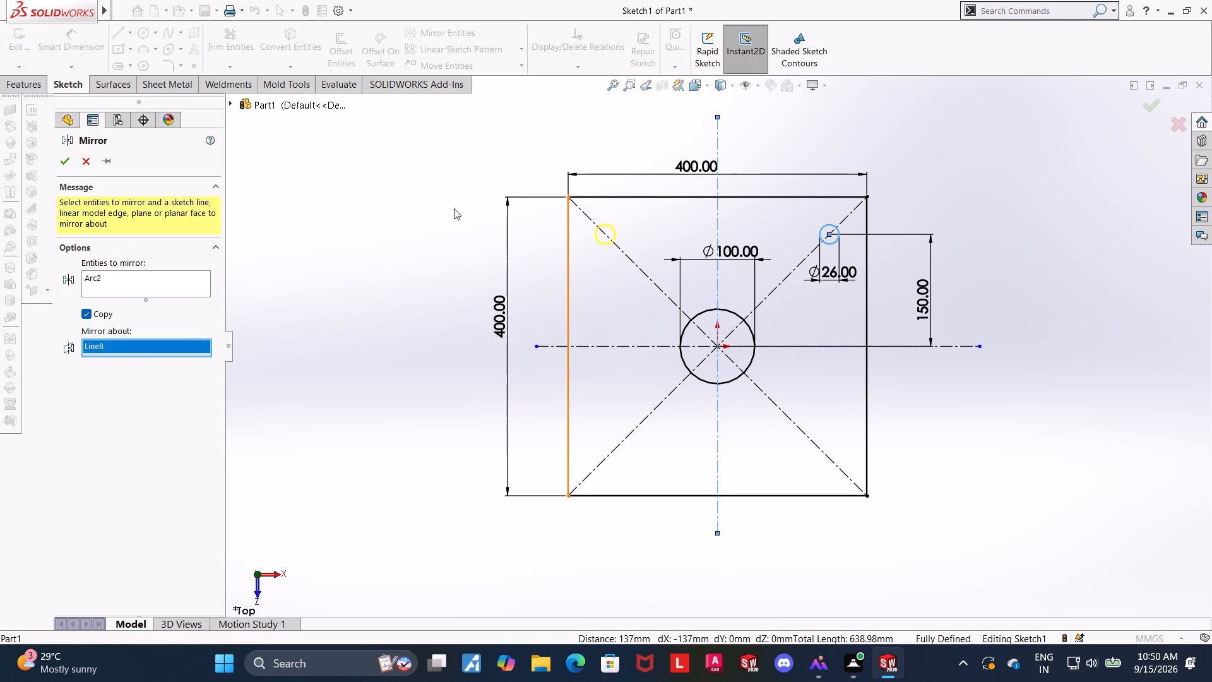
pyautogui.click(68, 155)
# Mirror the two upper 26 mm circles about the horizontal centerline, keeping the originals as copies.
pyautogui.click(437, 35)
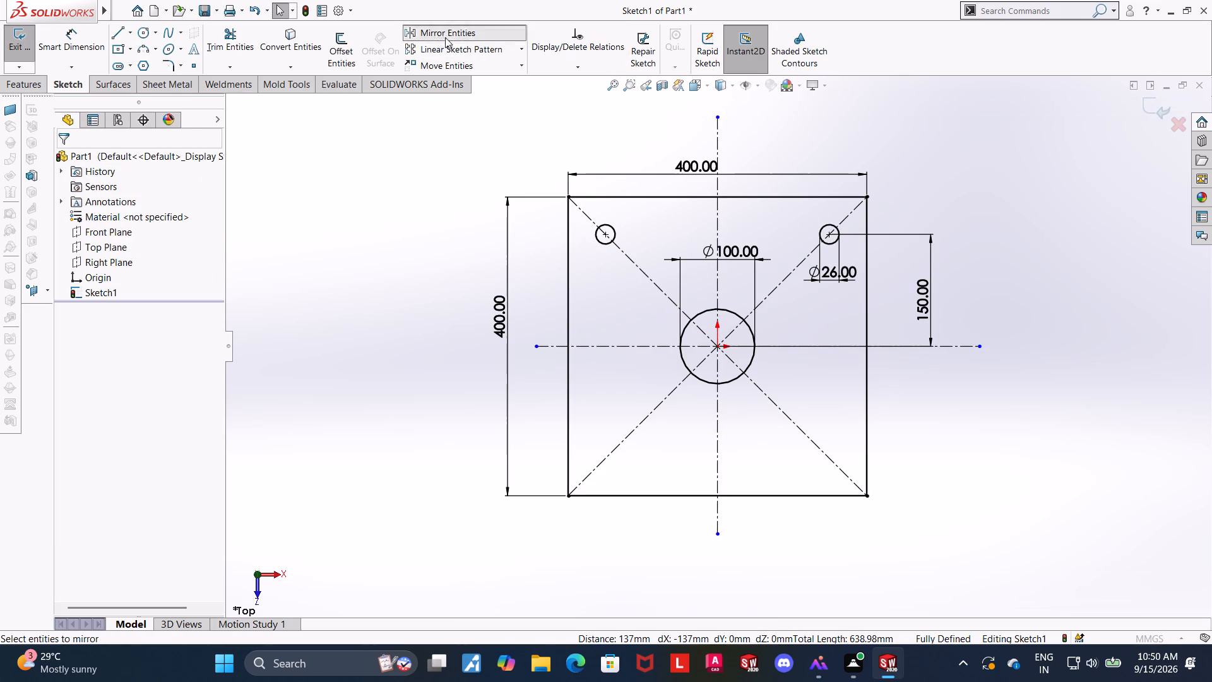
pyautogui.click(607, 243)
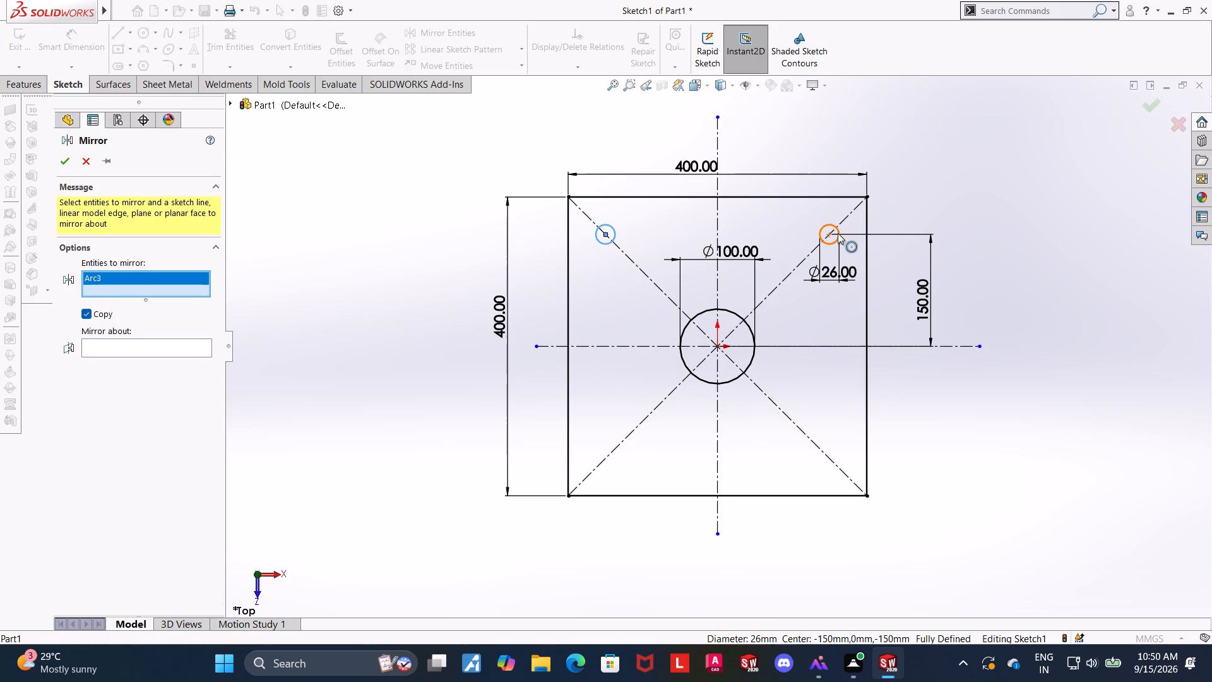
pyautogui.click(835, 233)
pyautogui.click(163, 358)
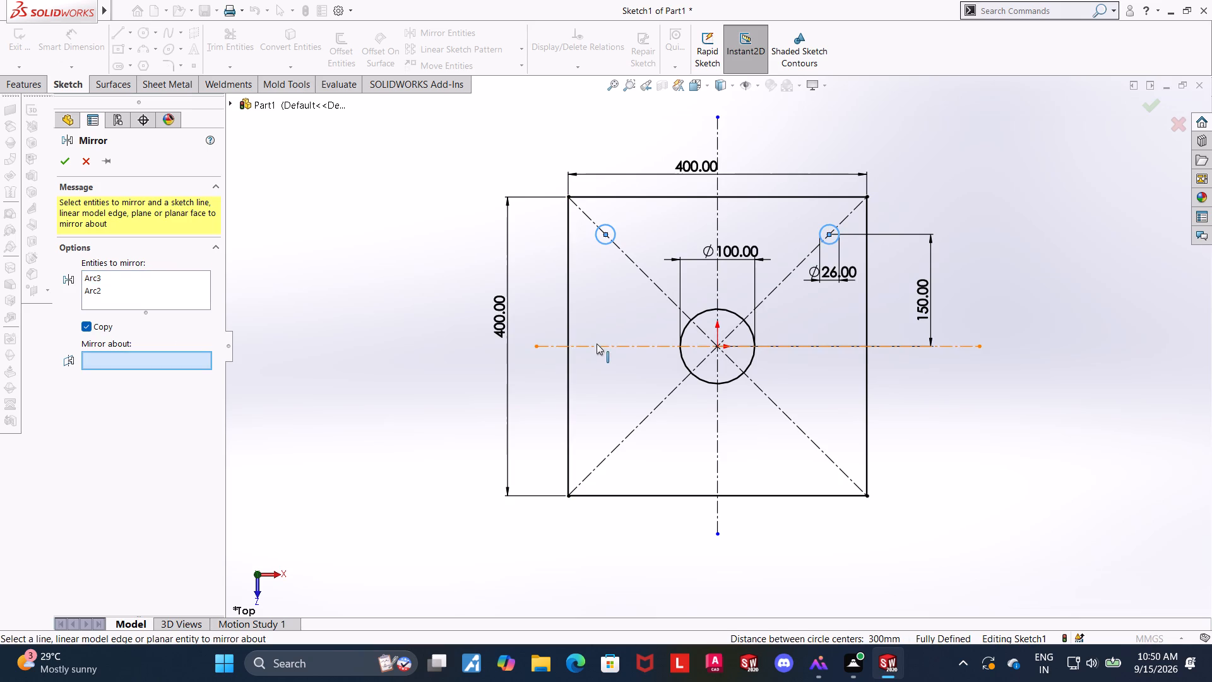
pyautogui.click(599, 345)
pyautogui.click(66, 163)
pyautogui.press('Escape')
pyautogui.press('Escape')
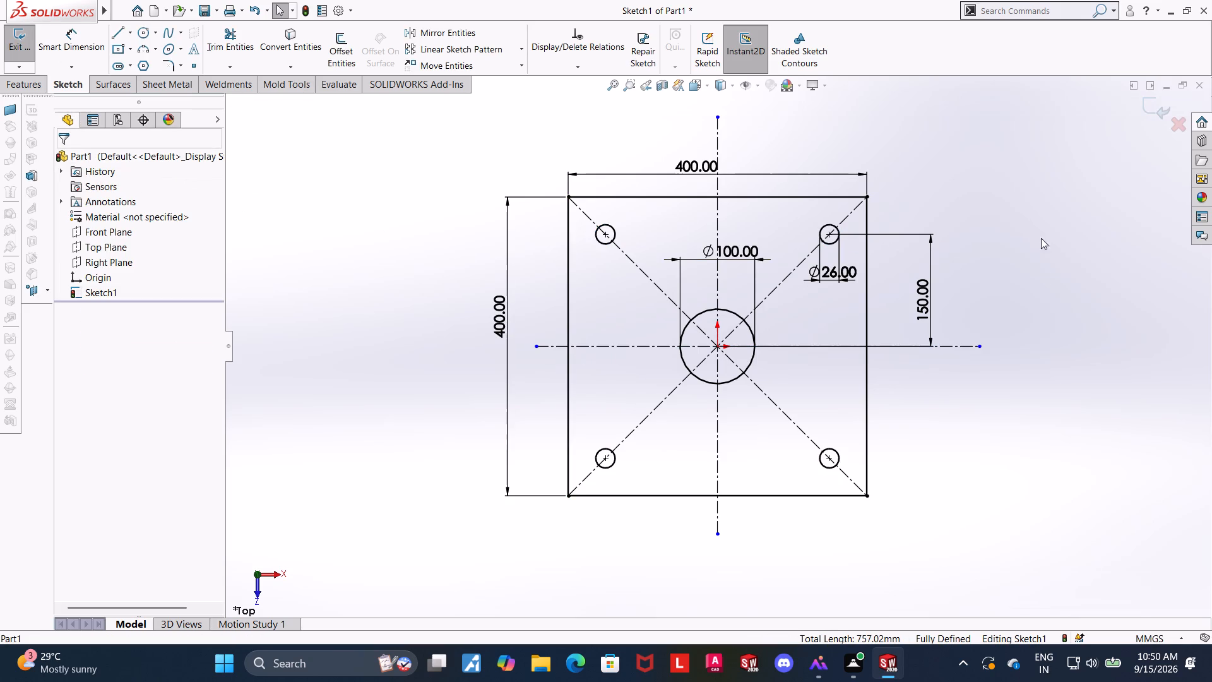
pyautogui.press('Escape')
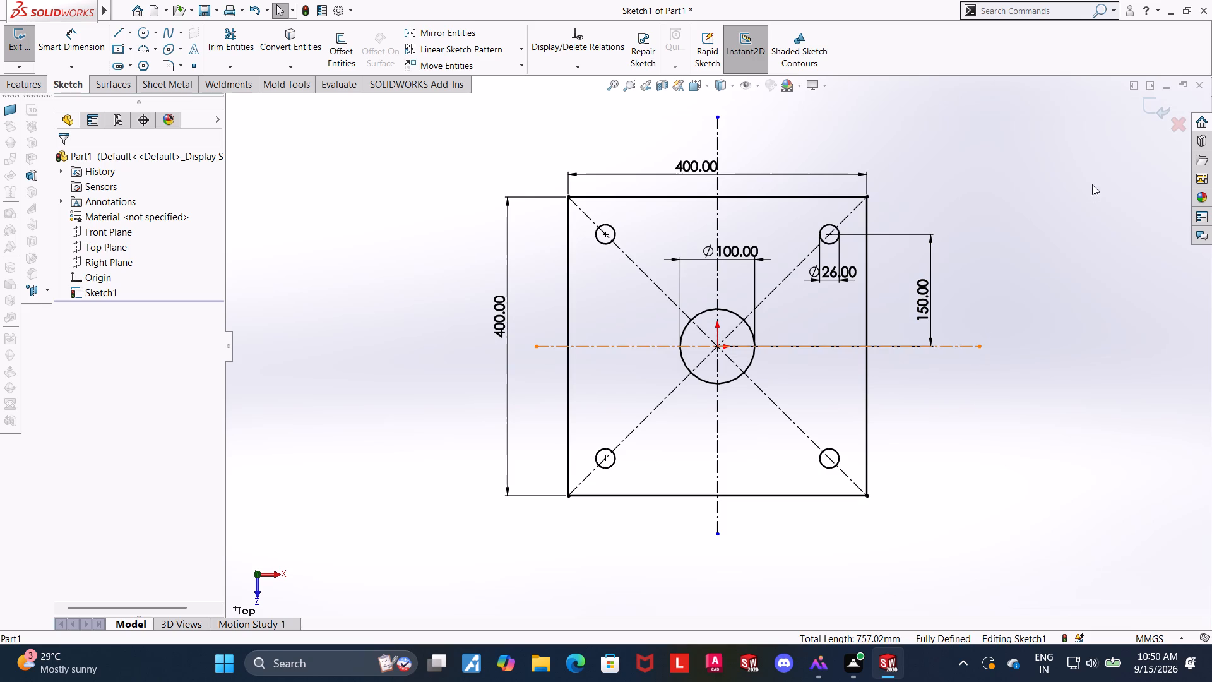
# Start the Circle tool to add another circle to the plate sketch.
pyautogui.scroll(-1, 773, 368)
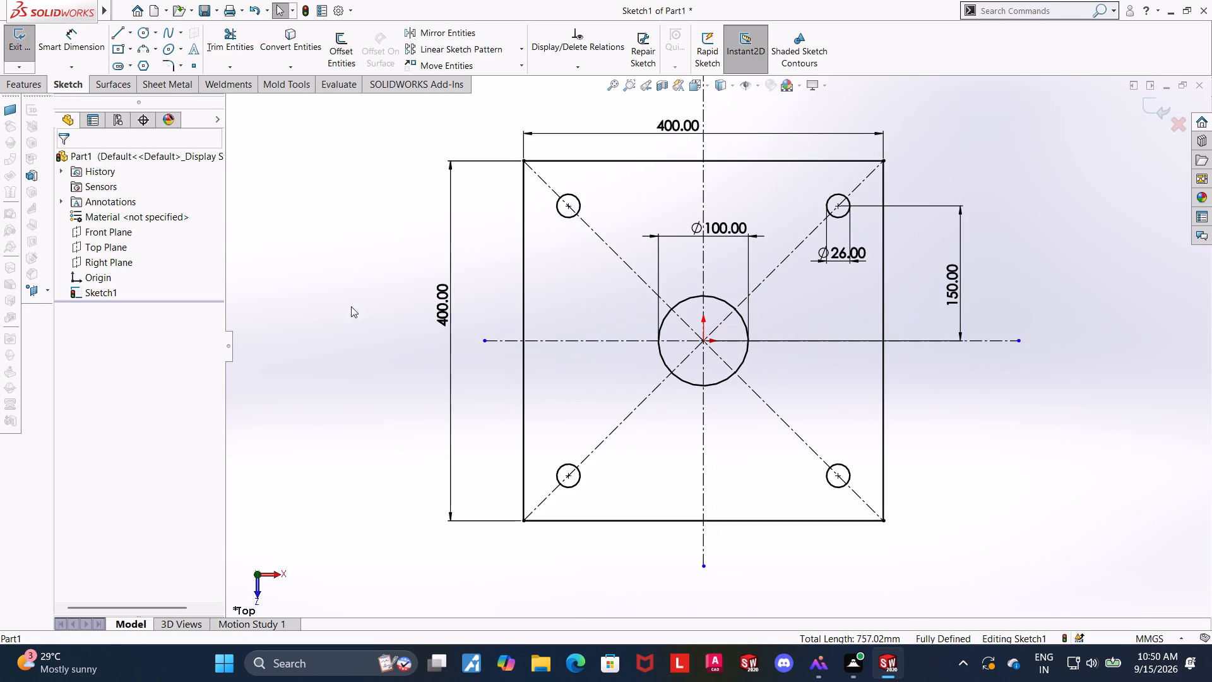
pyautogui.click(146, 33)
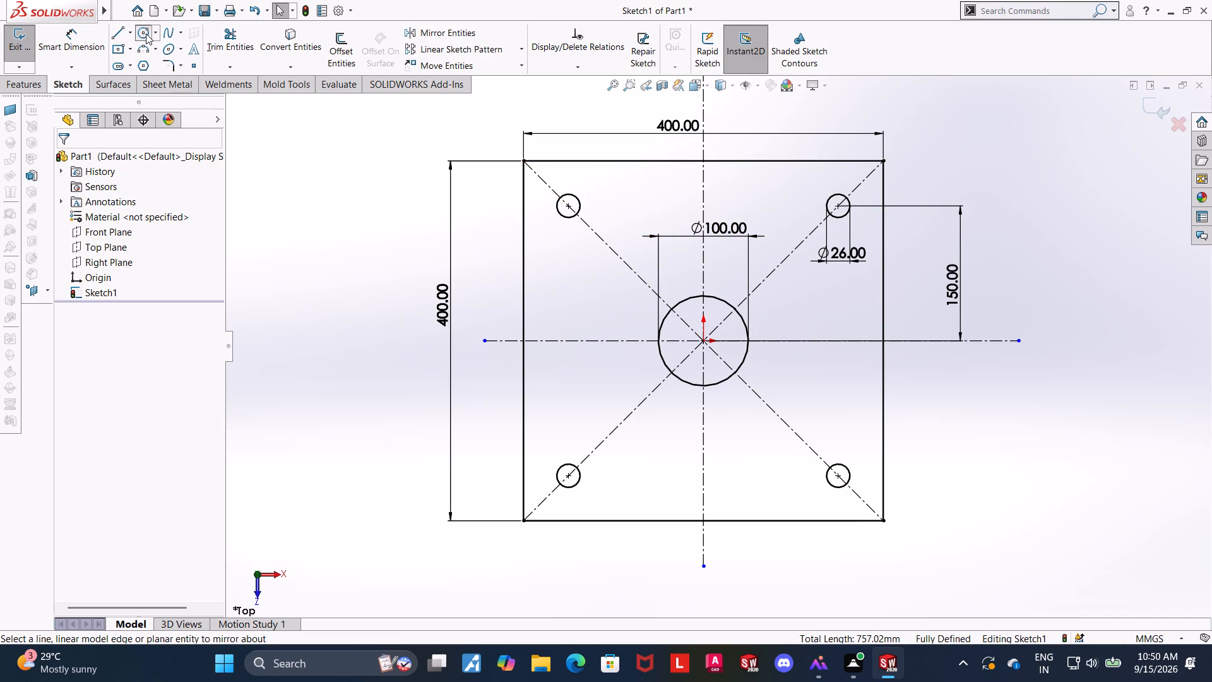
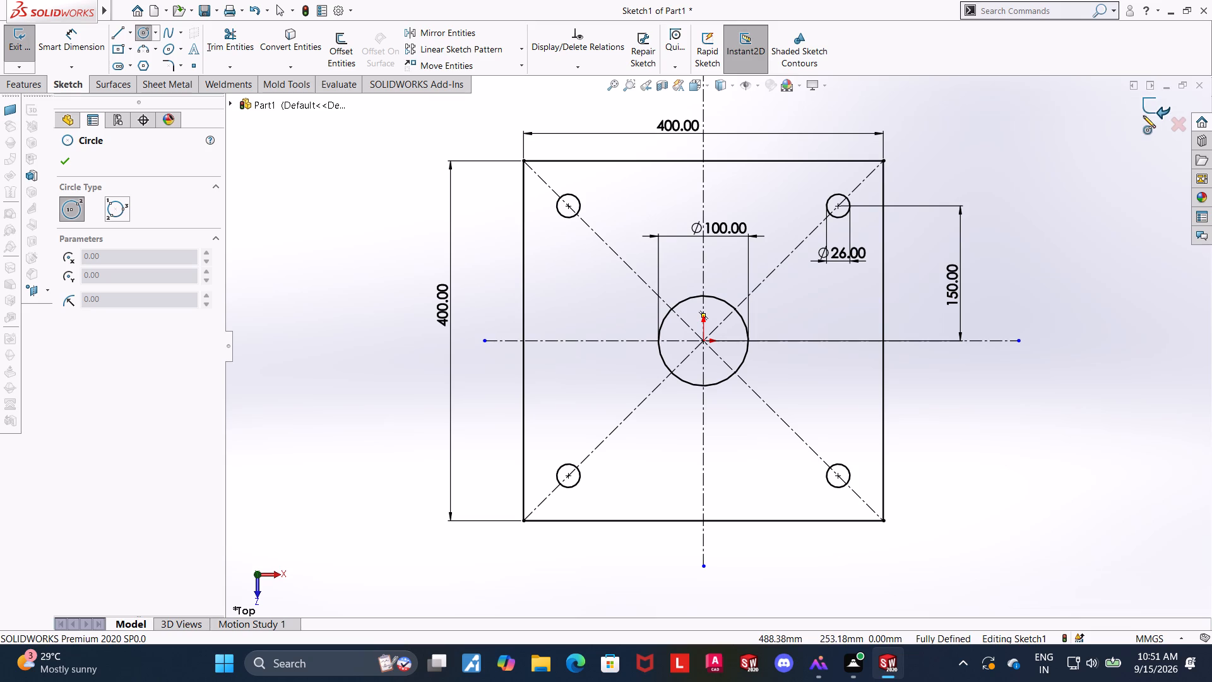
# Sketch a circle about 142 mm in diameter centered on the origin, around the central 100 mm circle.
pyautogui.press('Escape')
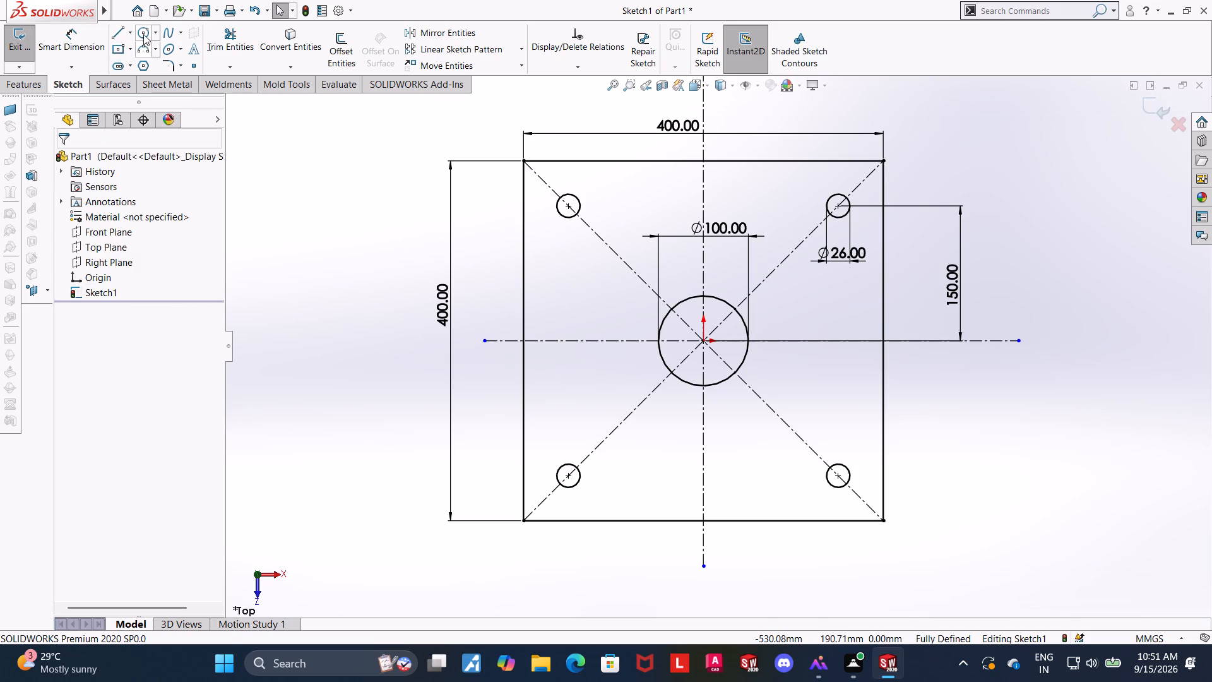
pyautogui.click(143, 34)
pyautogui.click(703, 342)
pyautogui.click(726, 281)
pyautogui.press('Escape')
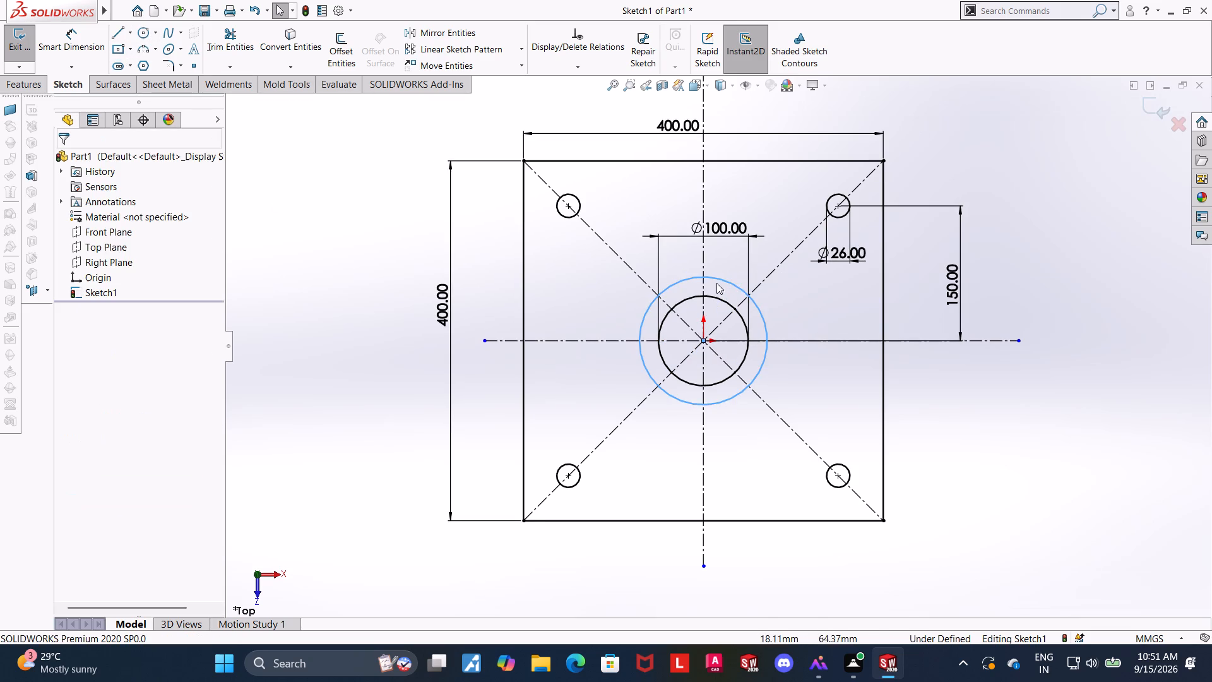
pyautogui.press('Escape')
# Dimension the new circle around the central hole to a diameter of 162.6 mm.
pyautogui.click(96, 37)
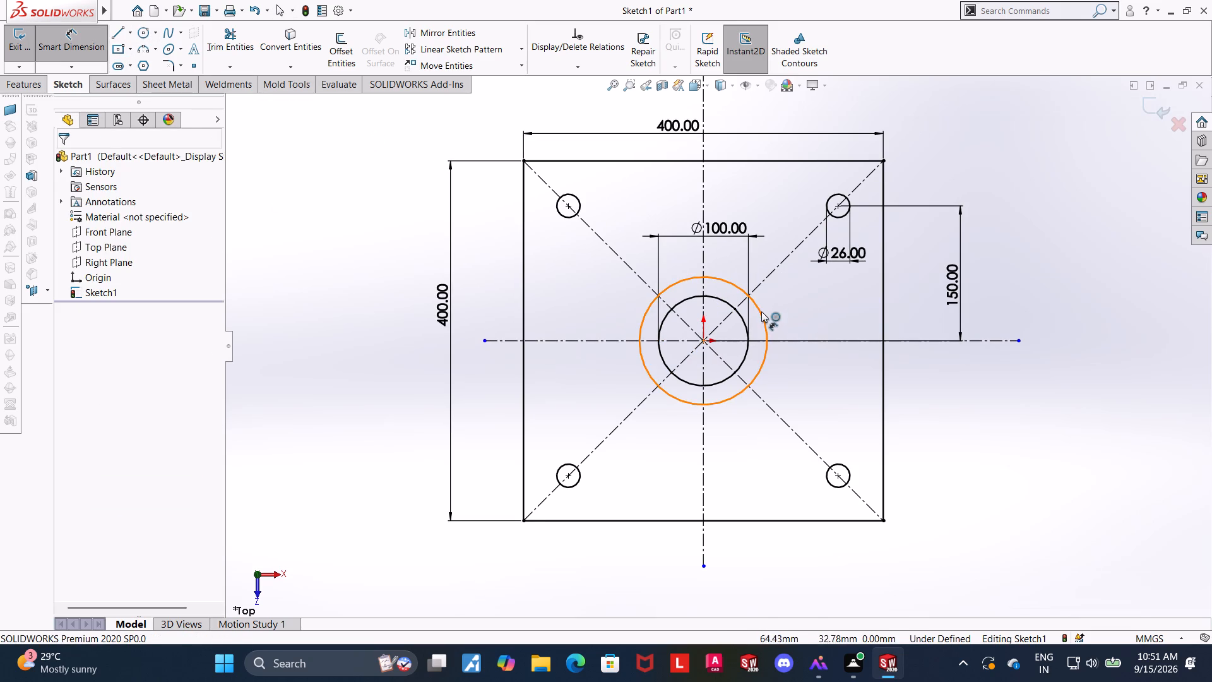
pyautogui.click(761, 312)
pyautogui.doubleClick(772, 306)
pyautogui.write('162')
pyautogui.write('.6')
pyautogui.press('Return')
pyautogui.write('162.6')
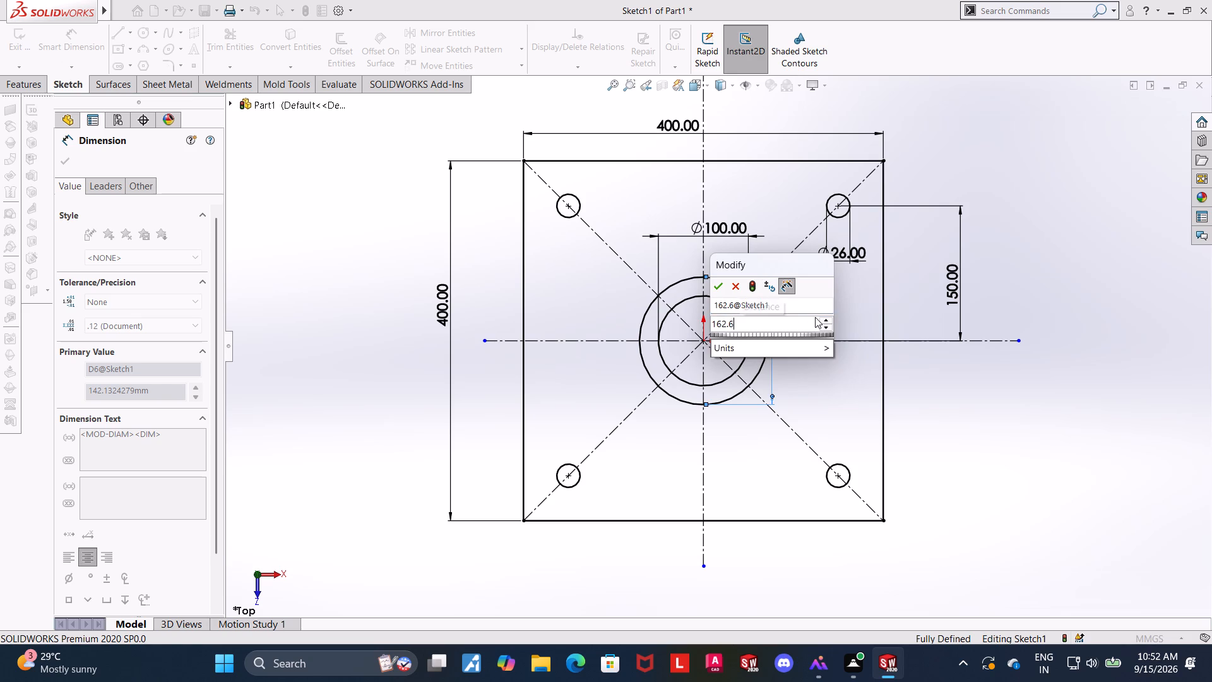
pyautogui.press('Return')
pyautogui.press('Escape')
pyautogui.press('Escape')
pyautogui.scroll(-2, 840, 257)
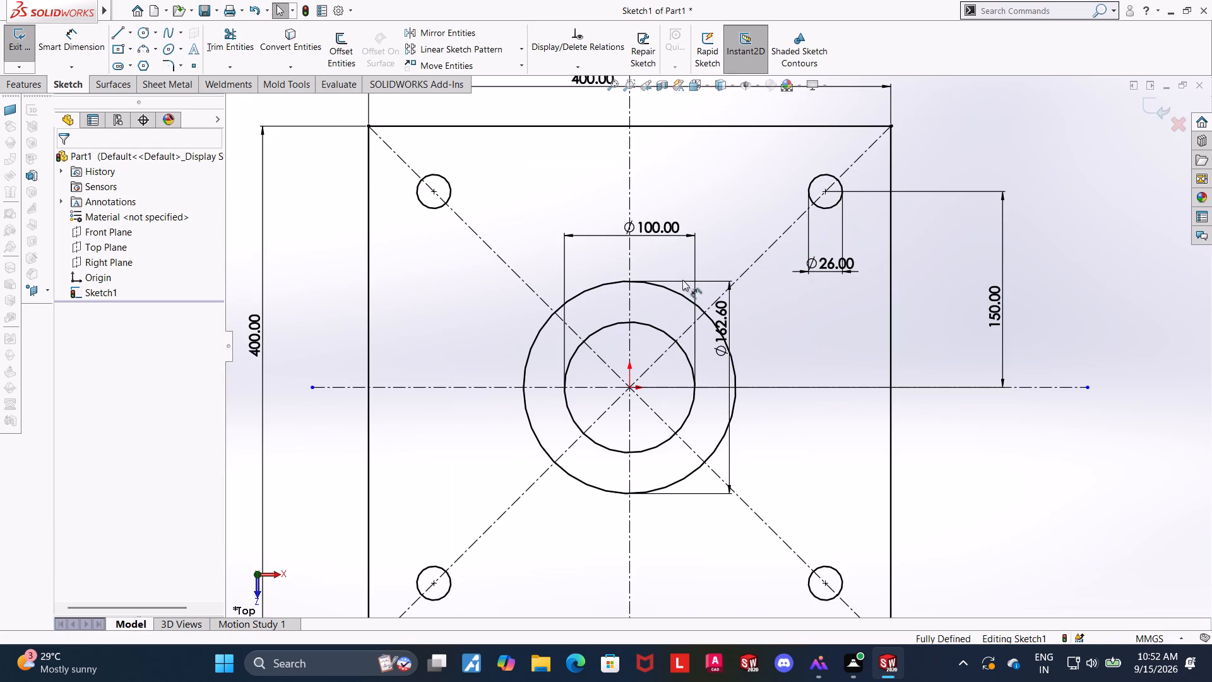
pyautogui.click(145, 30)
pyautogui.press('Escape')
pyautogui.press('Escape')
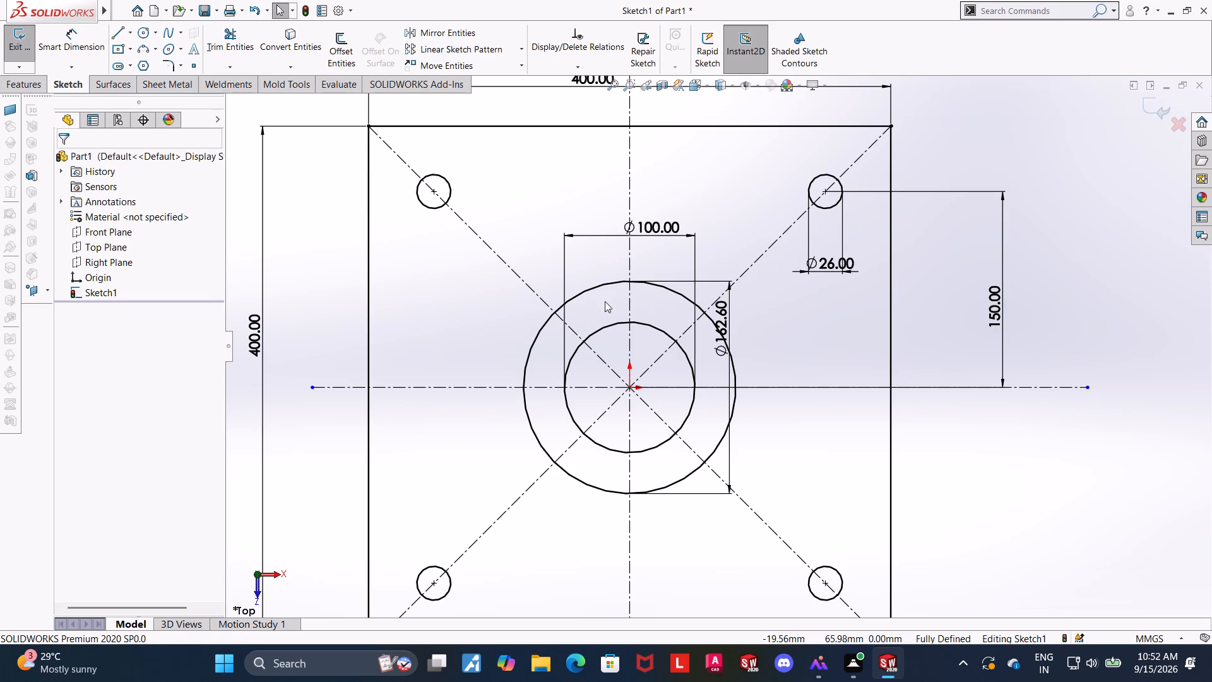
# Convert the 162.6 mm circle to construction geometry.
pyautogui.rightClick(595, 285)
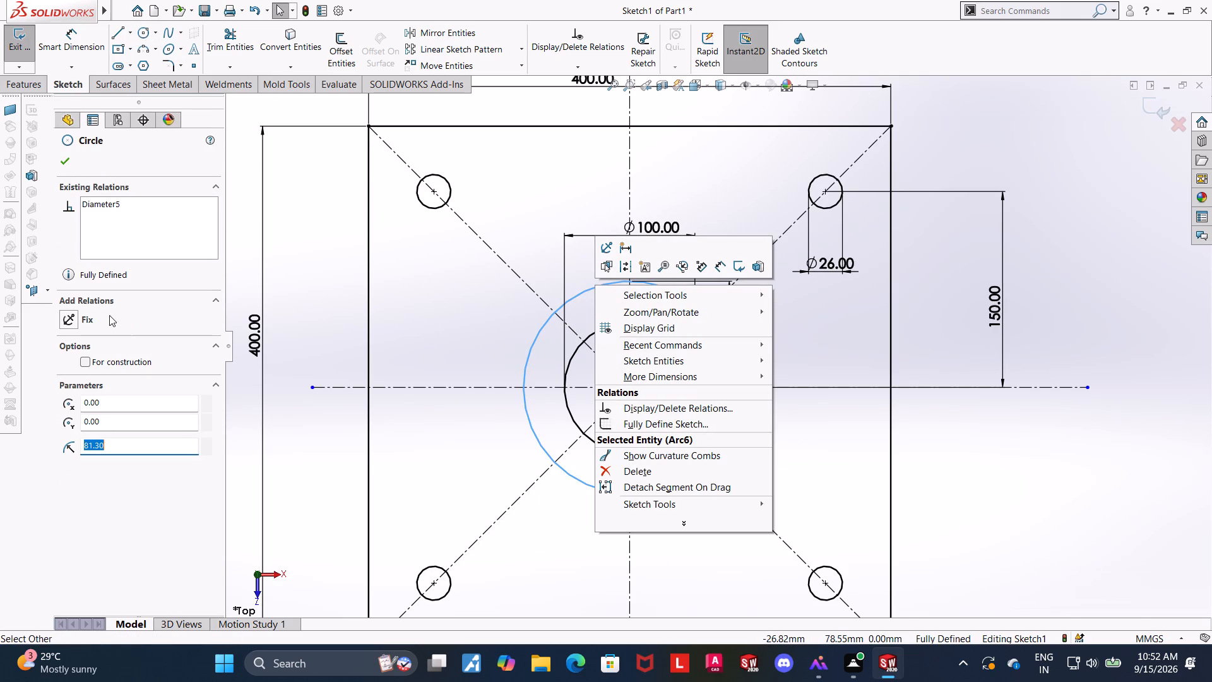
pyautogui.click(88, 361)
pyautogui.click(85, 362)
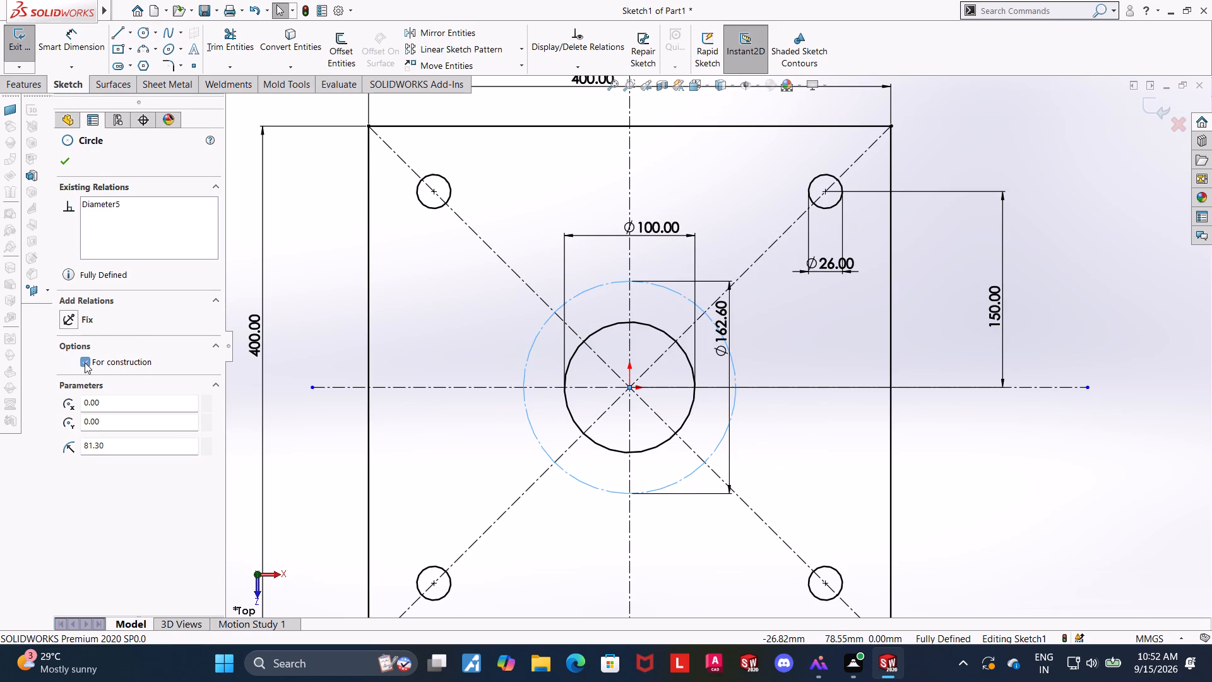
pyautogui.click(61, 153)
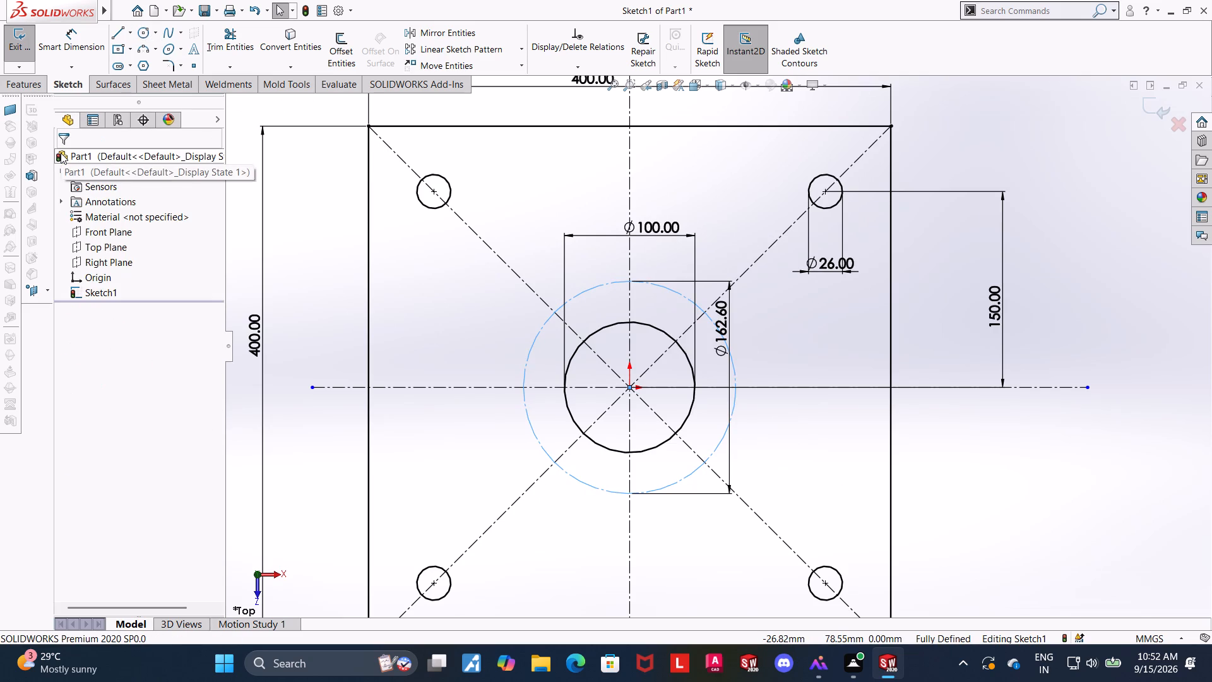
# Sketch a small circle centered where the 162.6 mm construction circle crosses the vertical centerline above the origin.
pyautogui.click(142, 37)
pyautogui.click(628, 282)
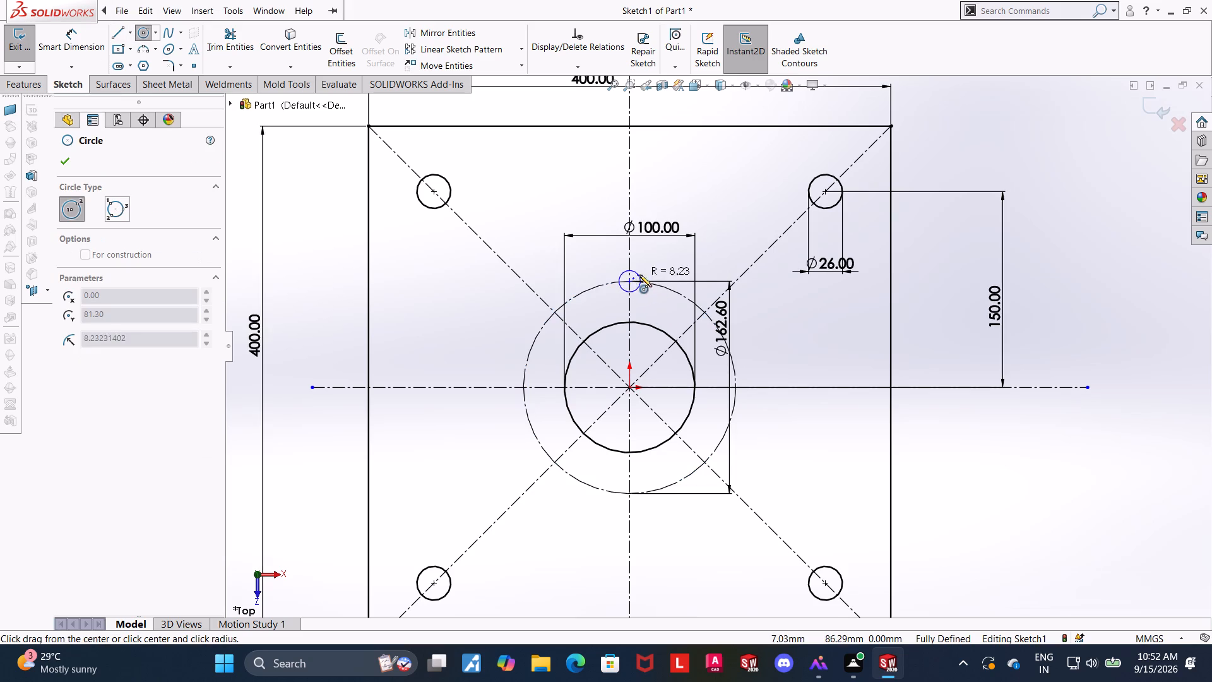
pyautogui.click(643, 272)
pyautogui.press('Escape')
pyautogui.press('Escape')
pyautogui.press('Escape')
# Dimension the small circle above the central hole to a diameter of 19 mm.
pyautogui.click(70, 47)
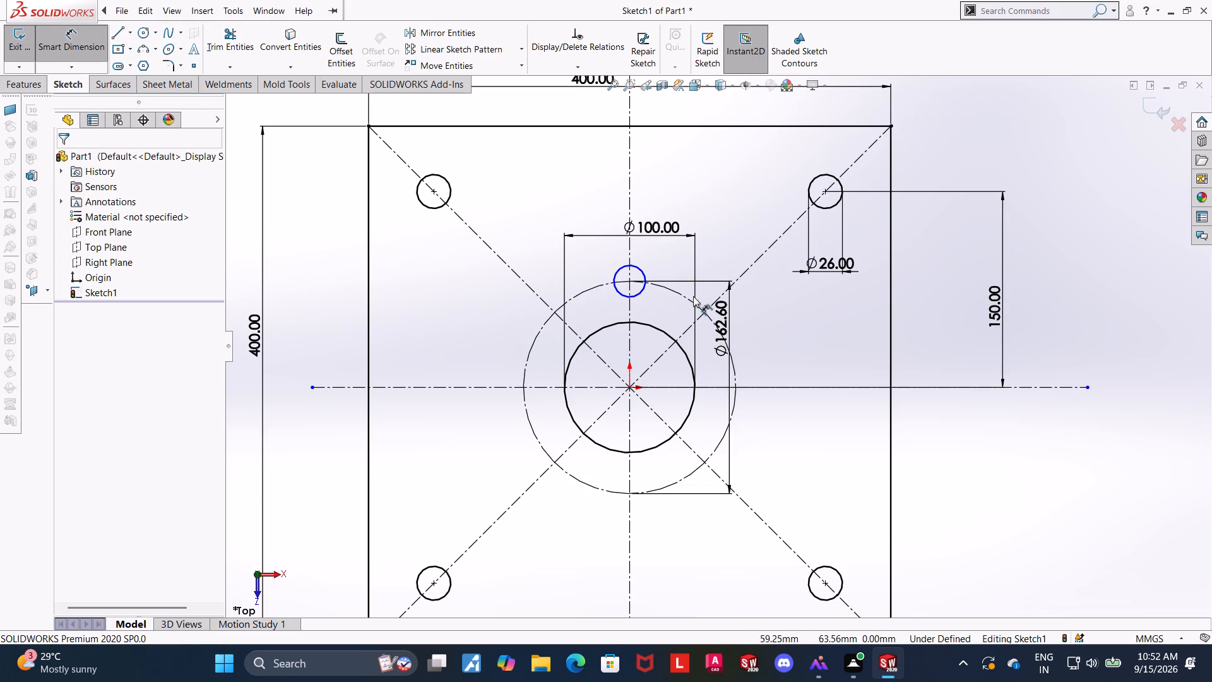
pyautogui.click(636, 268)
pyautogui.click(648, 258)
pyautogui.write('19')
pyautogui.press('Return')
pyautogui.press('Escape')
pyautogui.press('Escape')
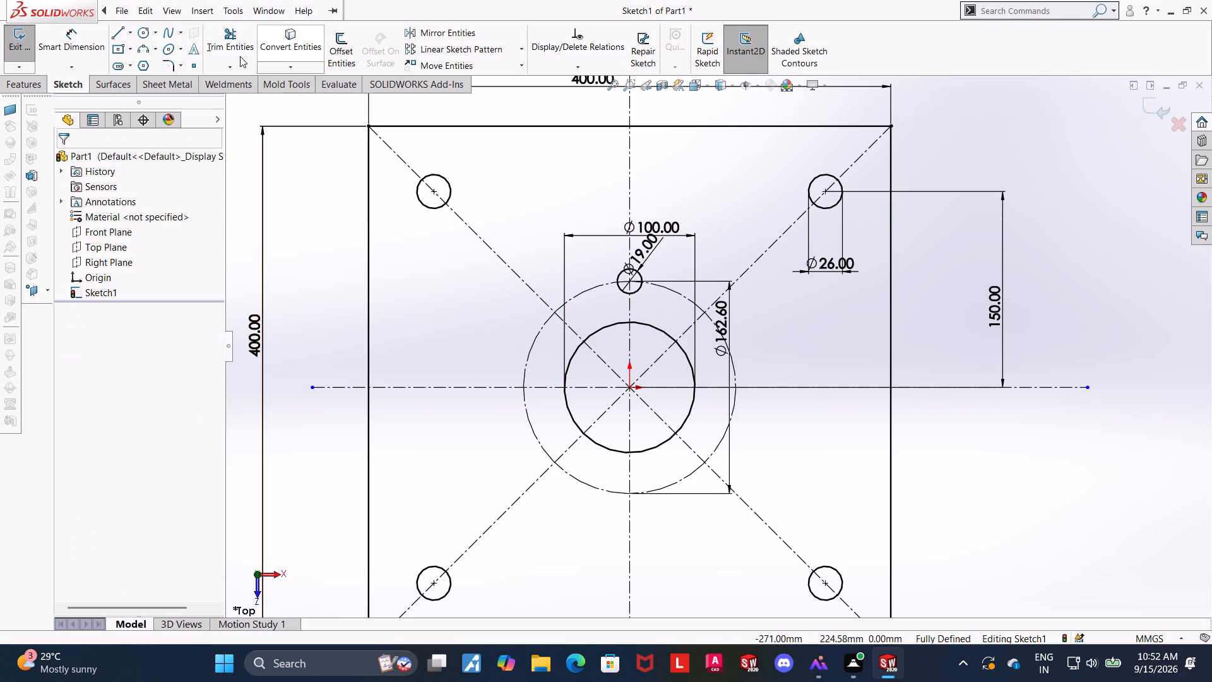
# Mirror the 19 mm circle about the horizontal centerline, keeping the original as a copy.
pyautogui.click(464, 33)
pyautogui.click(639, 289)
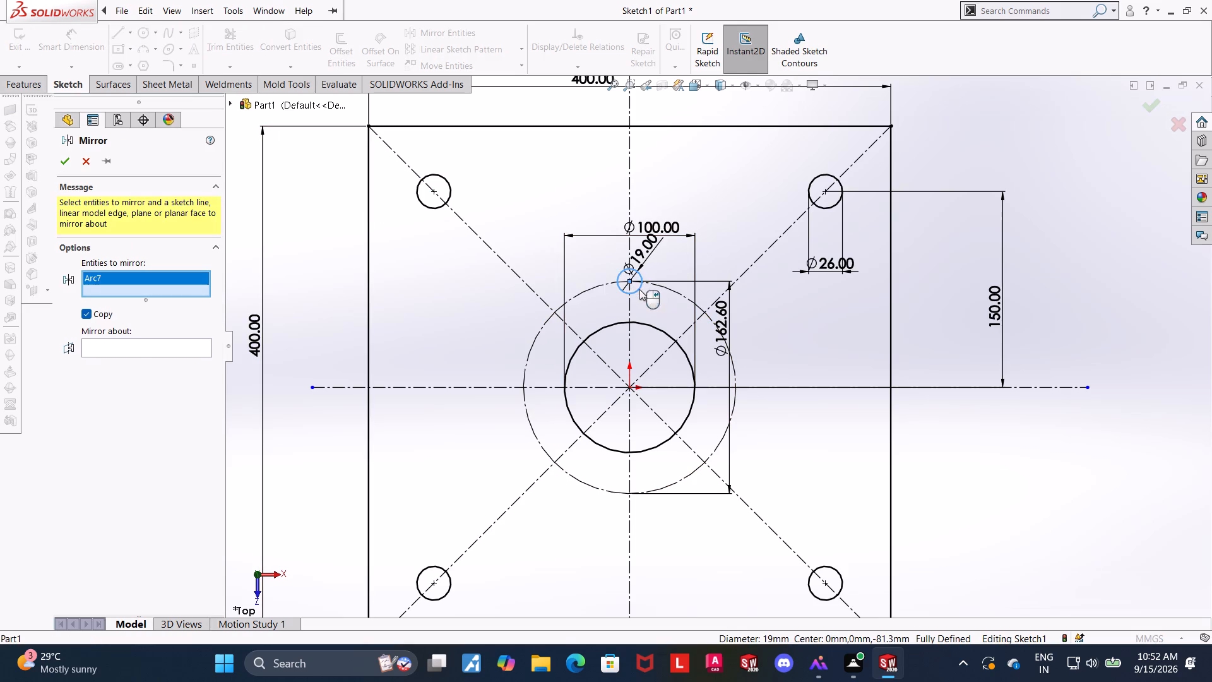
pyautogui.click(131, 350)
pyautogui.click(497, 390)
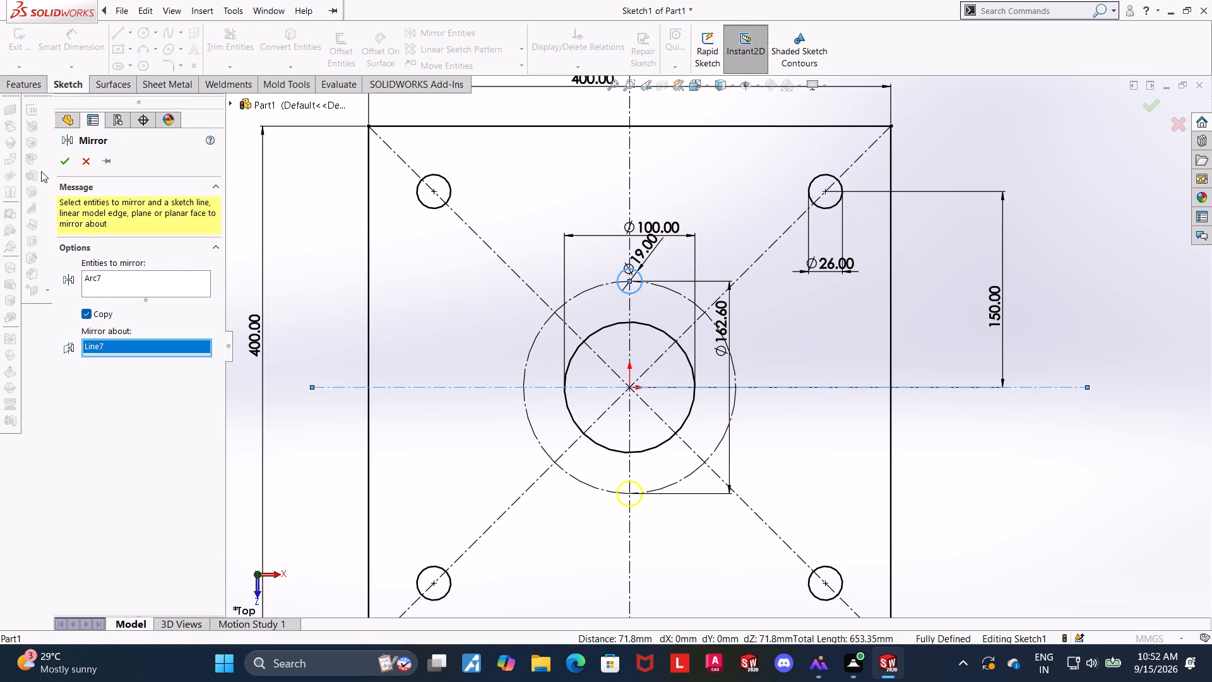
pyautogui.click(58, 168)
pyautogui.press('Escape')
pyautogui.press('Escape')
pyautogui.press('Escape')
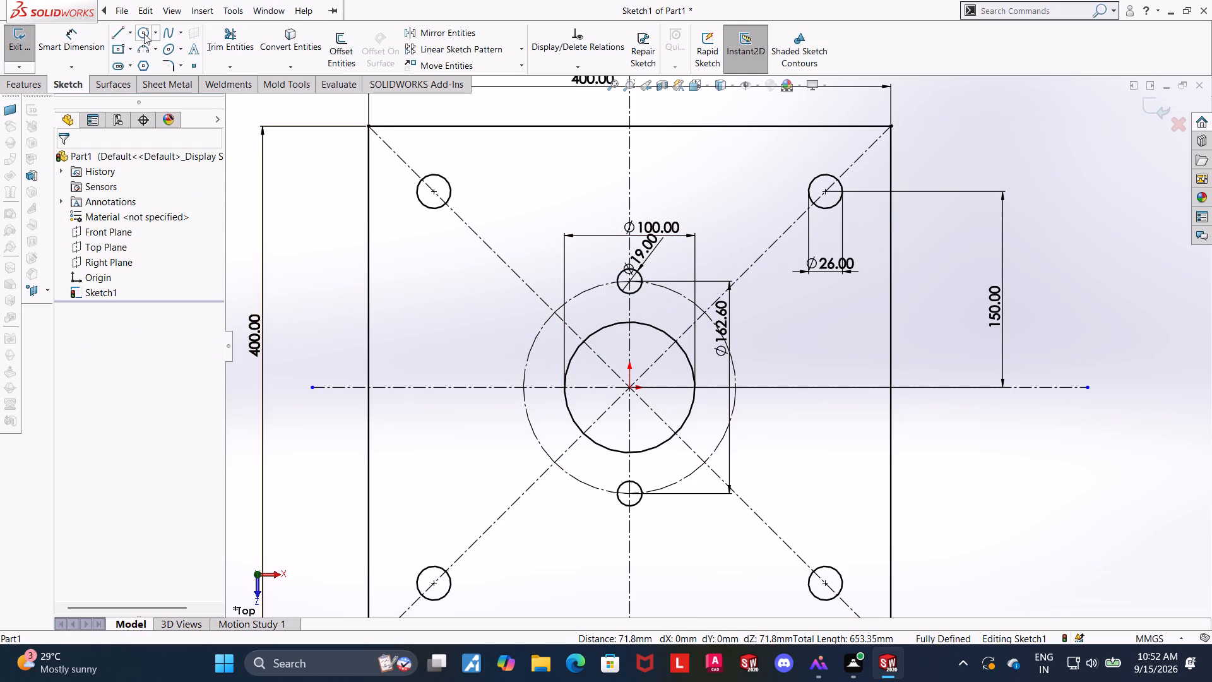
# Sketch a circle about 25 mm in diameter where the construction circle crosses the horizontal centerline left of the origin.
pyautogui.click(144, 33)
pyautogui.click(524, 386)
pyautogui.click(535, 376)
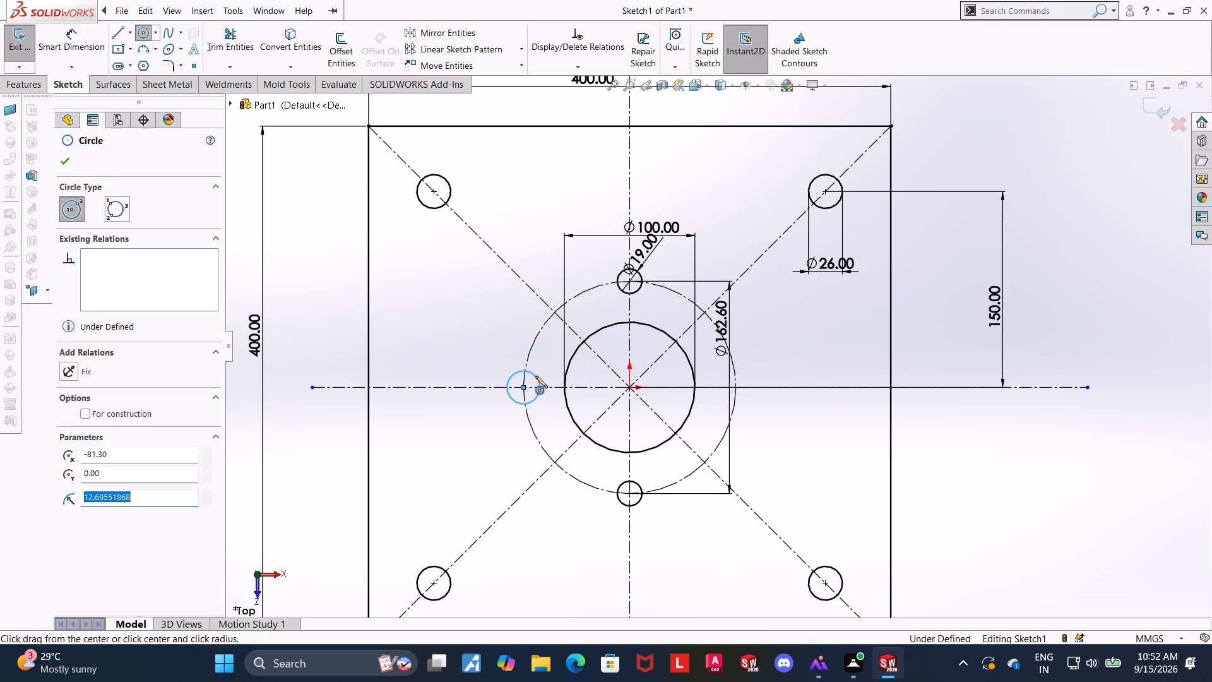
pyautogui.press('Escape')
pyautogui.press('Escape')
# Dimension the small circle left of the central hole to a diameter of 19 mm.
pyautogui.click(67, 45)
pyautogui.click(506, 378)
pyautogui.click(493, 338)
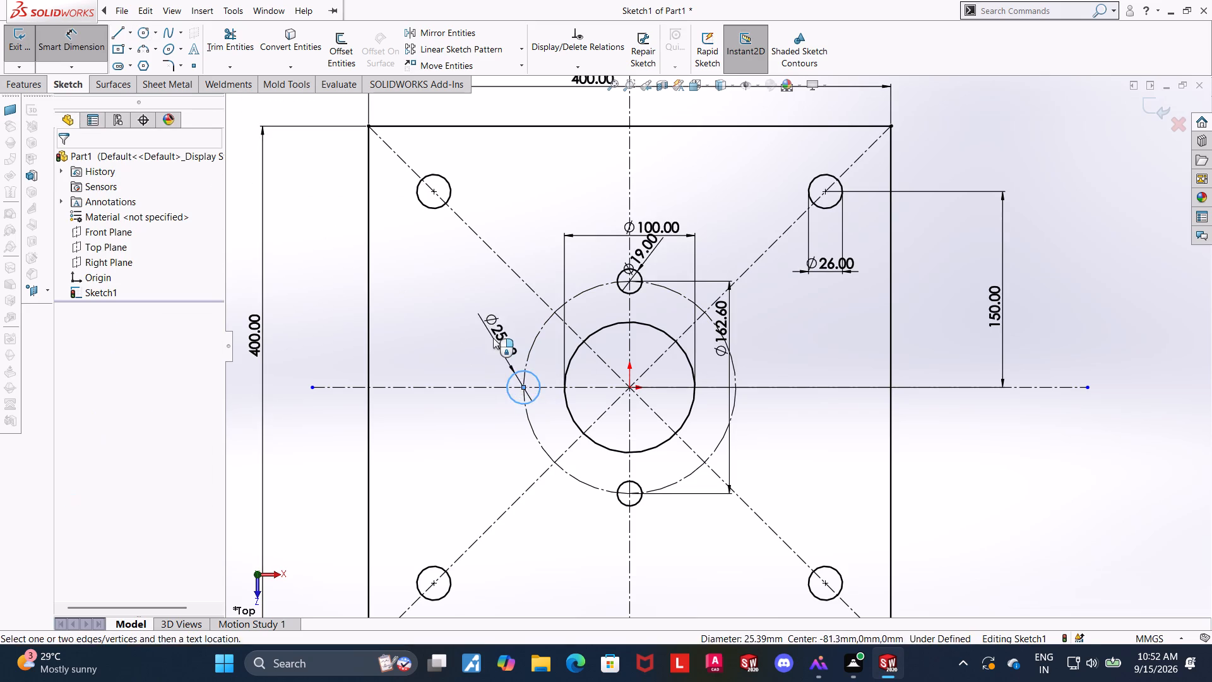
pyautogui.write('19')
pyautogui.press('Return')
pyautogui.press('Escape')
pyautogui.press('Escape')
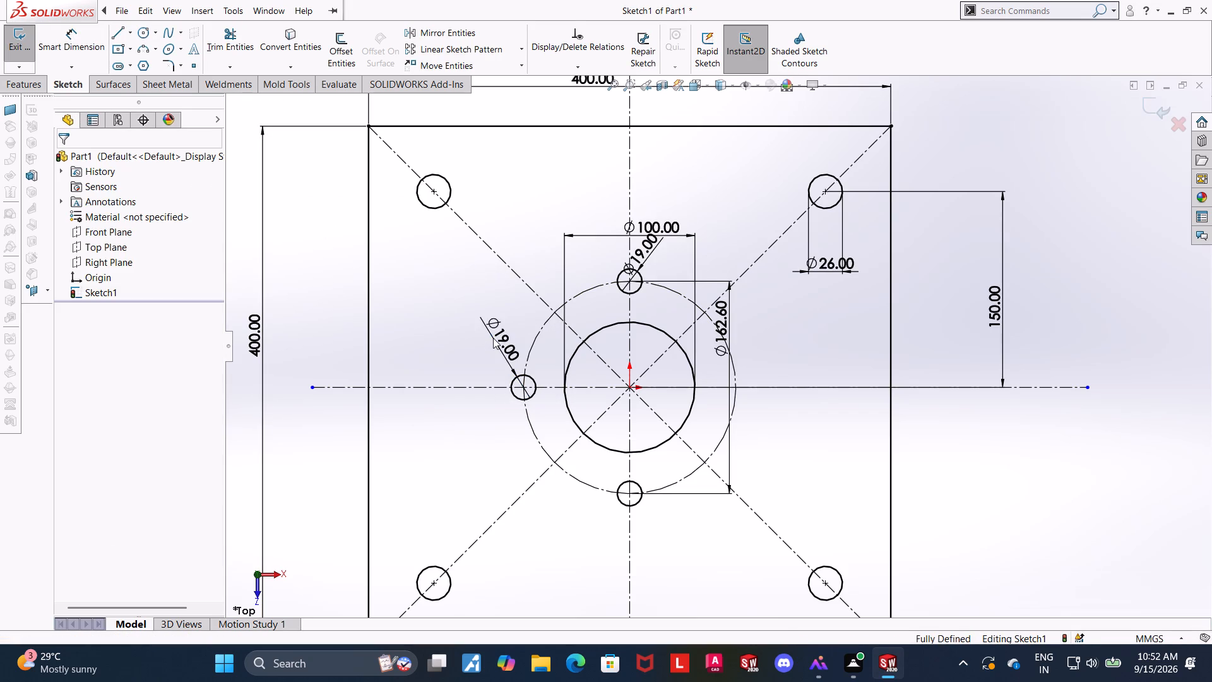
# Mirror the 19 mm circle left of the central hole about the vertical centerline, keeping the original as a copy.
pyautogui.scroll(-5, 670, 275)
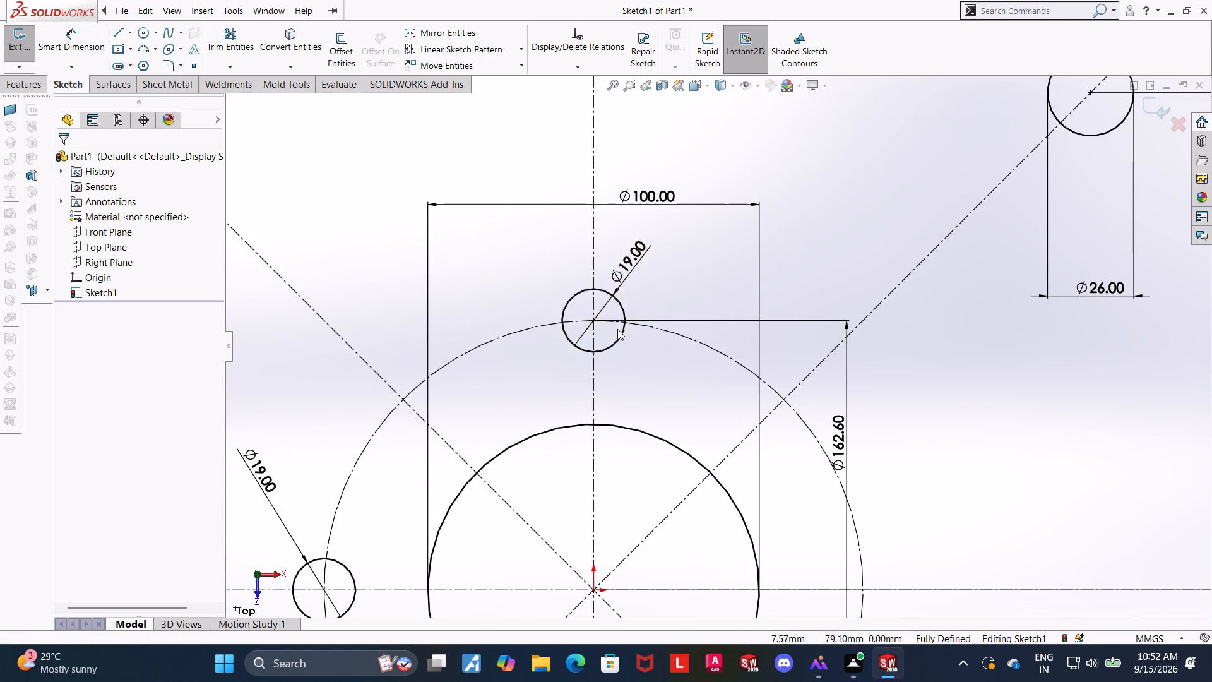
pyautogui.scroll(-6, 606, 325)
pyautogui.scroll(12, 626, 324)
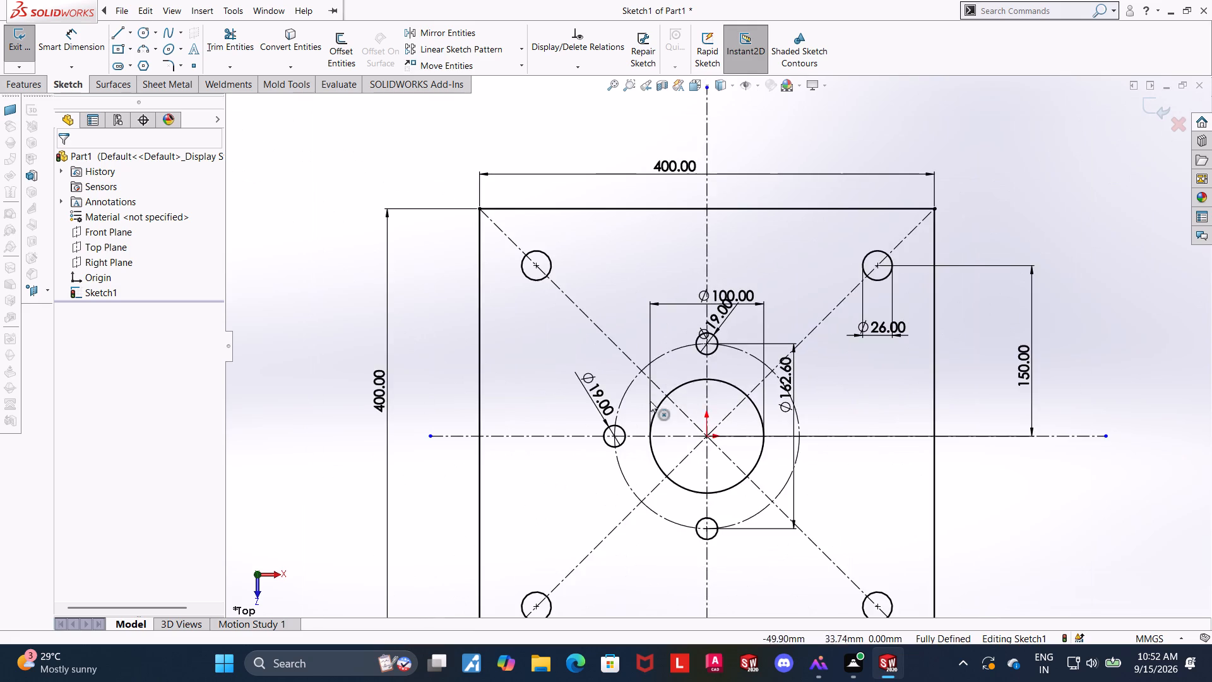
pyautogui.scroll(-7, 647, 414)
pyautogui.press('Escape')
pyautogui.press('Escape')
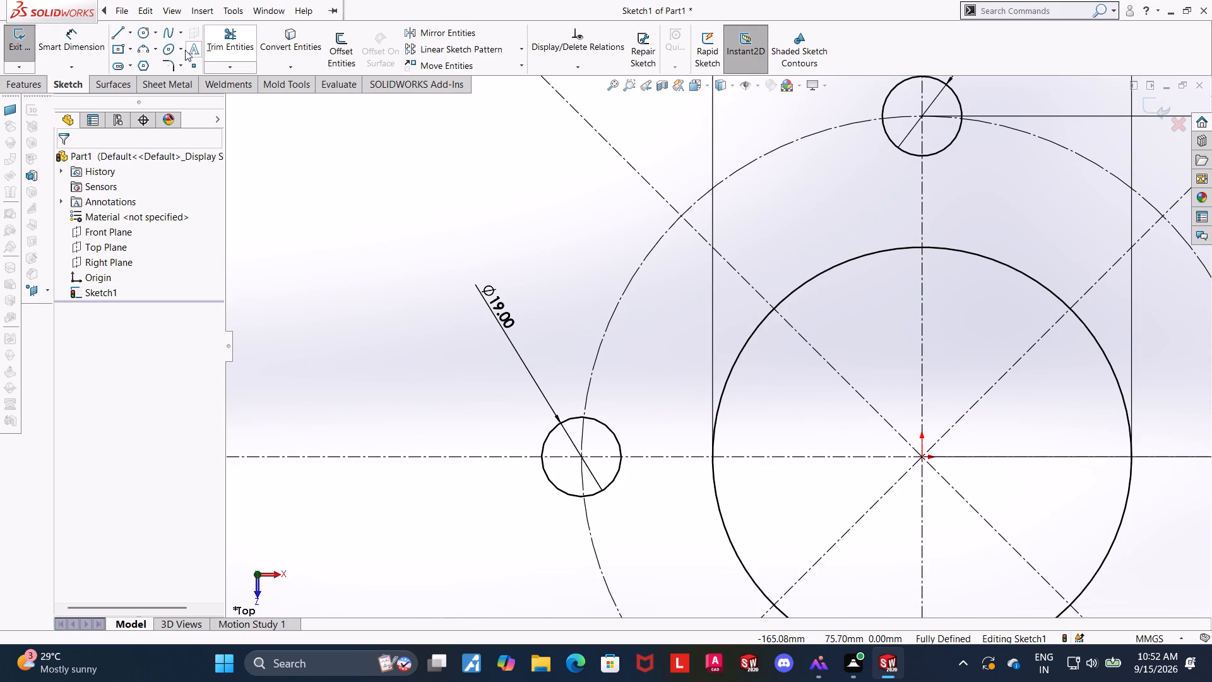
pyautogui.click(459, 32)
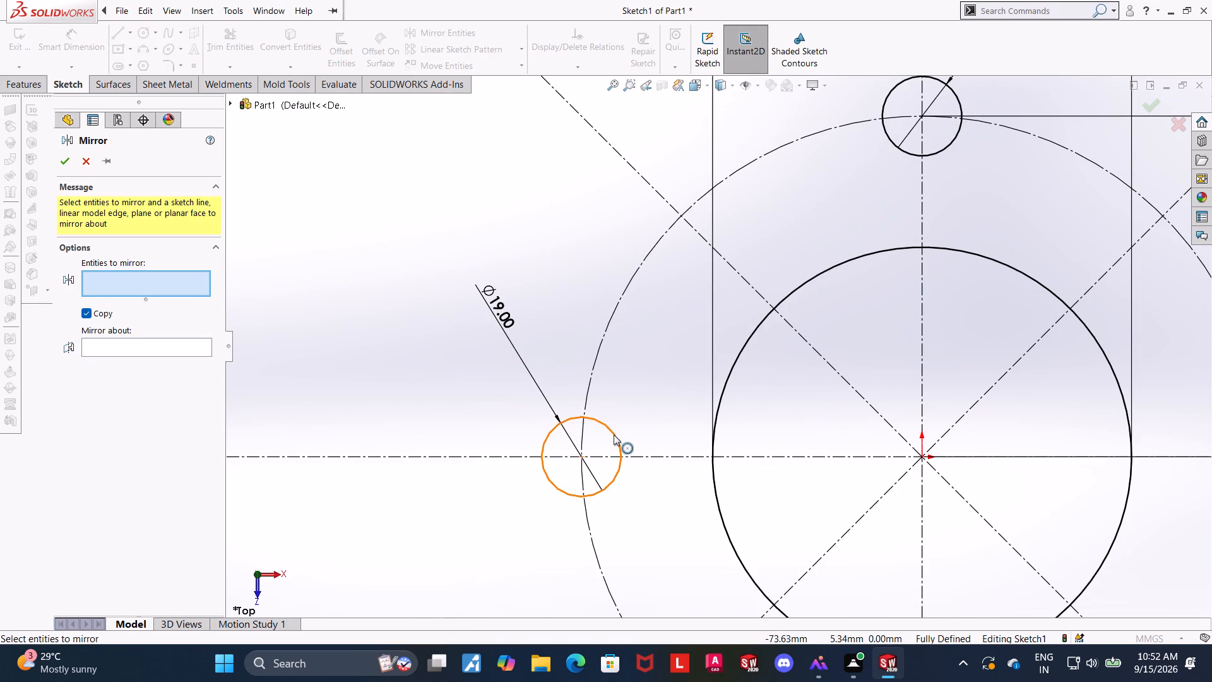
pyautogui.click(614, 434)
pyautogui.scroll(4, 672, 392)
pyautogui.click(151, 350)
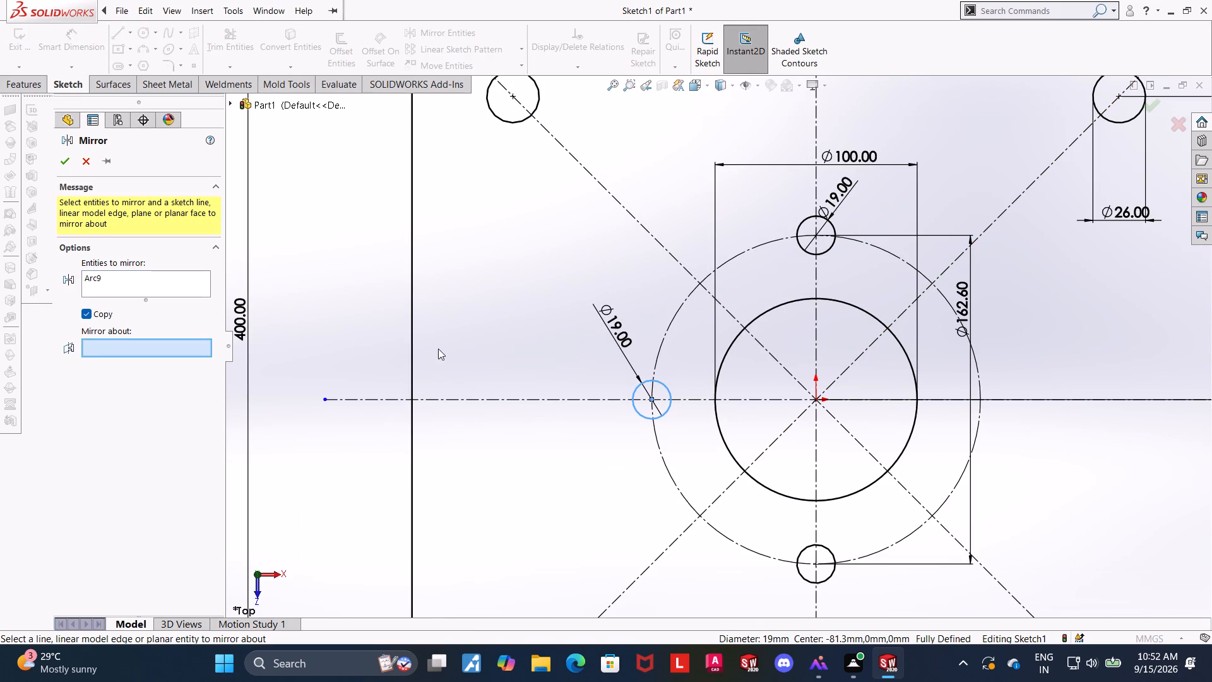
pyautogui.click(813, 287)
pyautogui.click(62, 169)
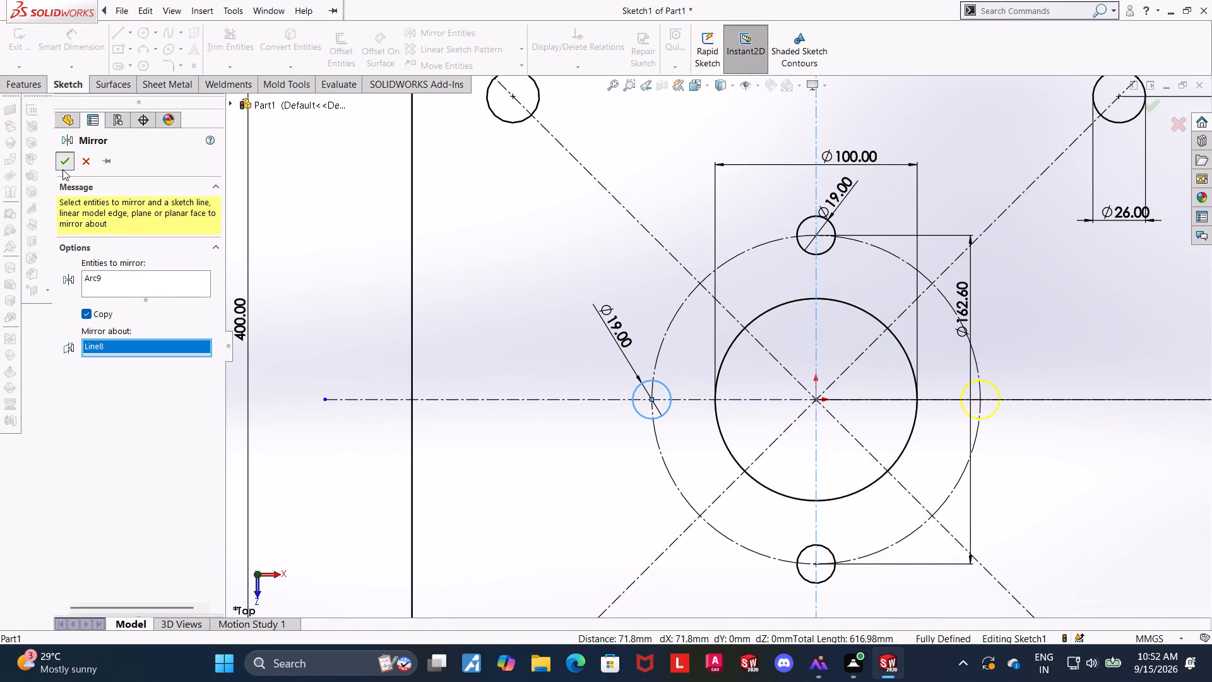
pyautogui.press('Escape')
# Exit the completed plate sketch.
pyautogui.scroll(5, 886, 397)
pyautogui.click(1154, 101)
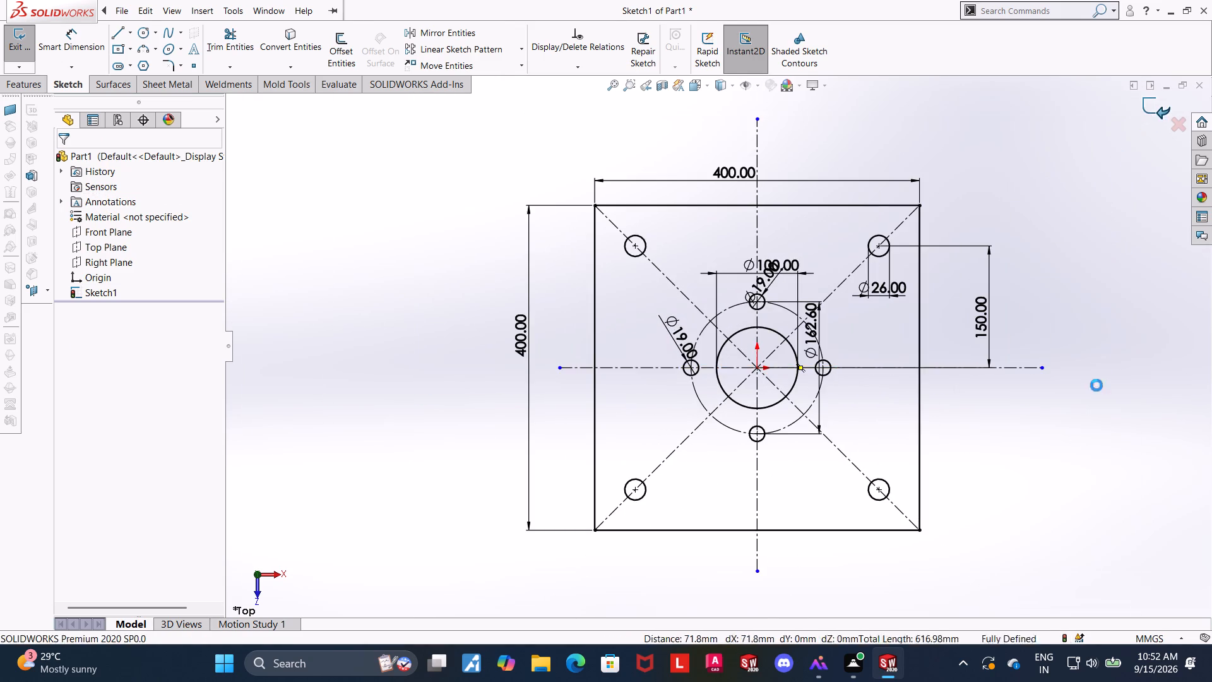
# Extrude the plate sketch 50 mm as a boss using the Mid Plane end condition.
pyautogui.moveTo(1063, 458); pyautogui.dragTo(1054, 311, button='middle')
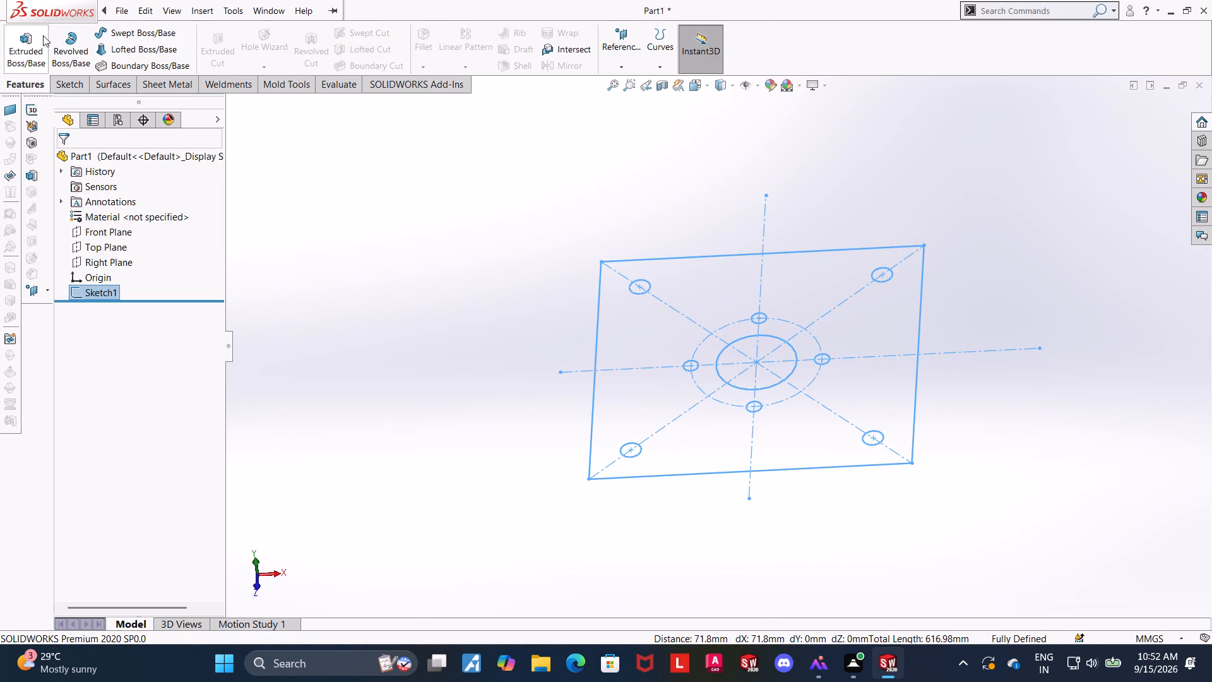
pyautogui.click(40, 38)
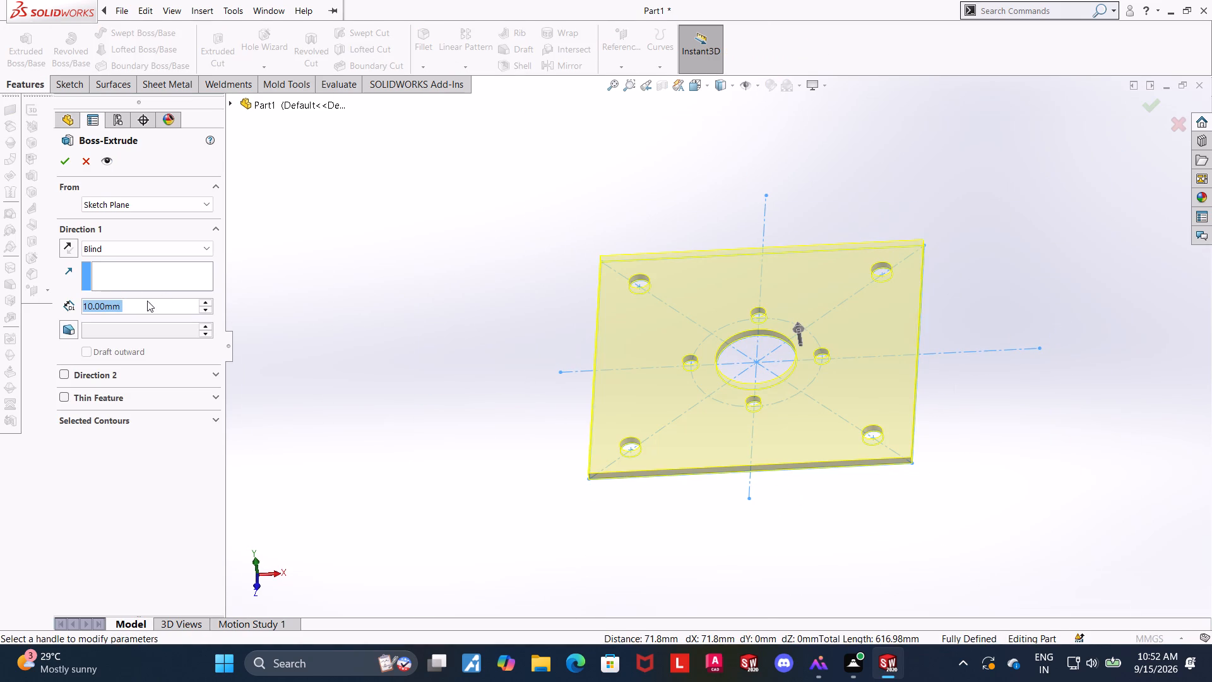
pyautogui.write('50')
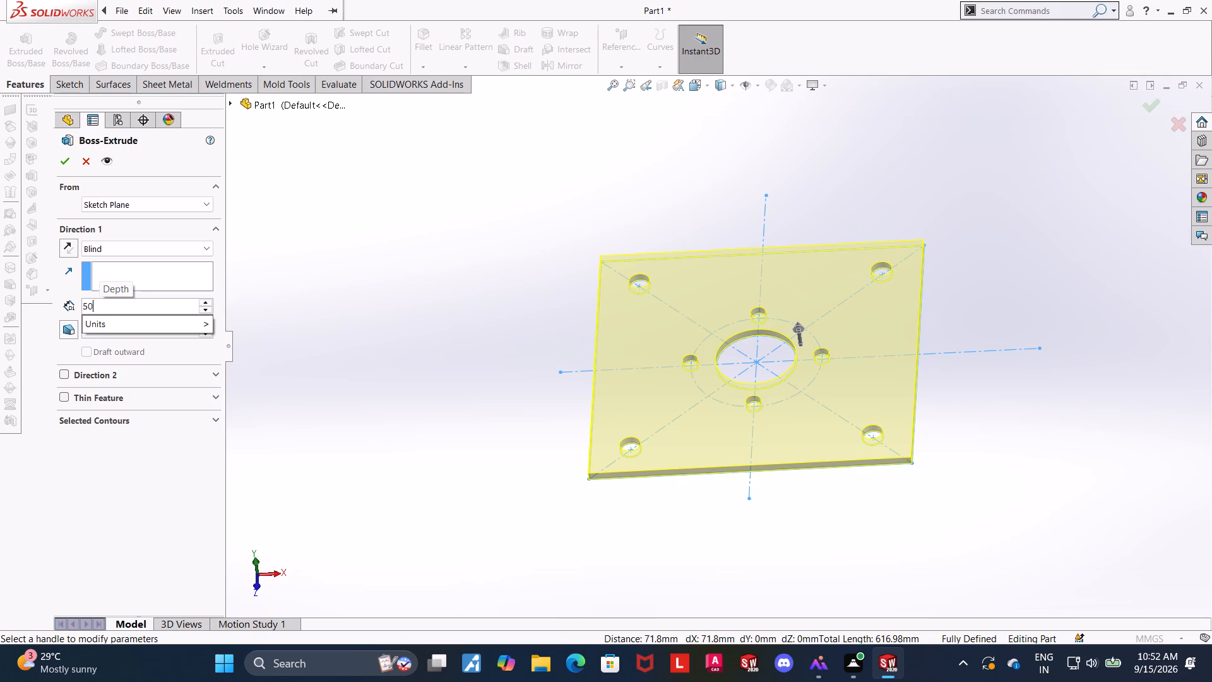
pyautogui.press('Return')
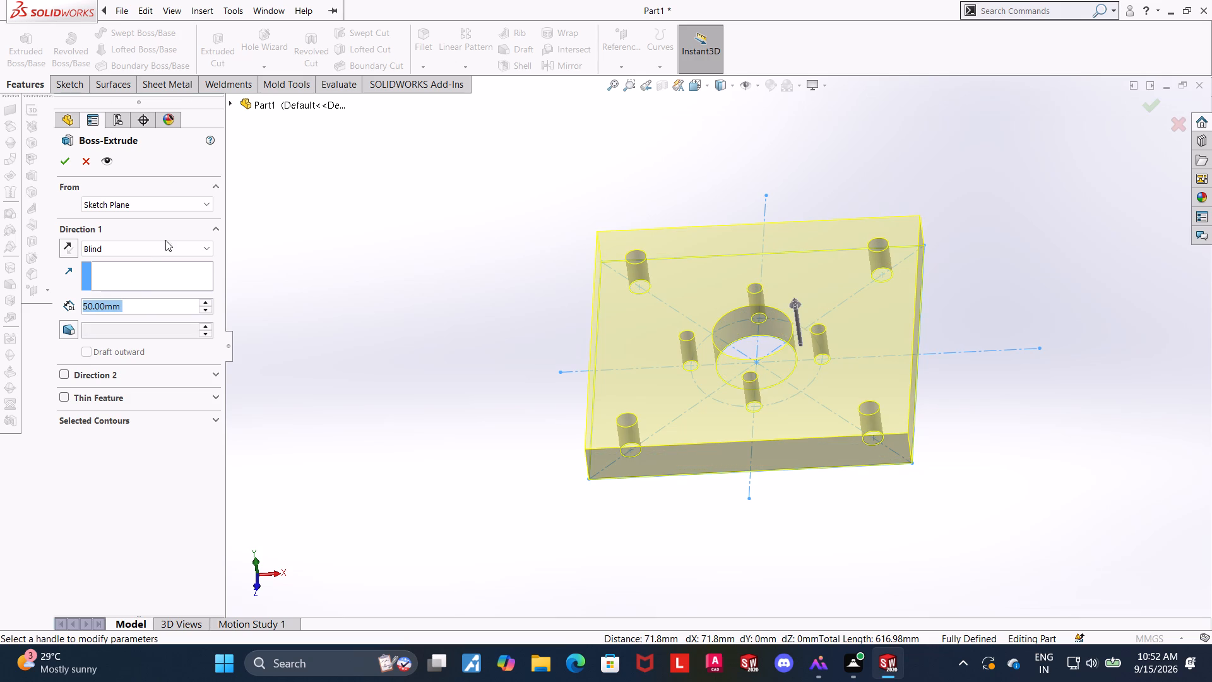
pyautogui.click(117, 251)
pyautogui.click(126, 316)
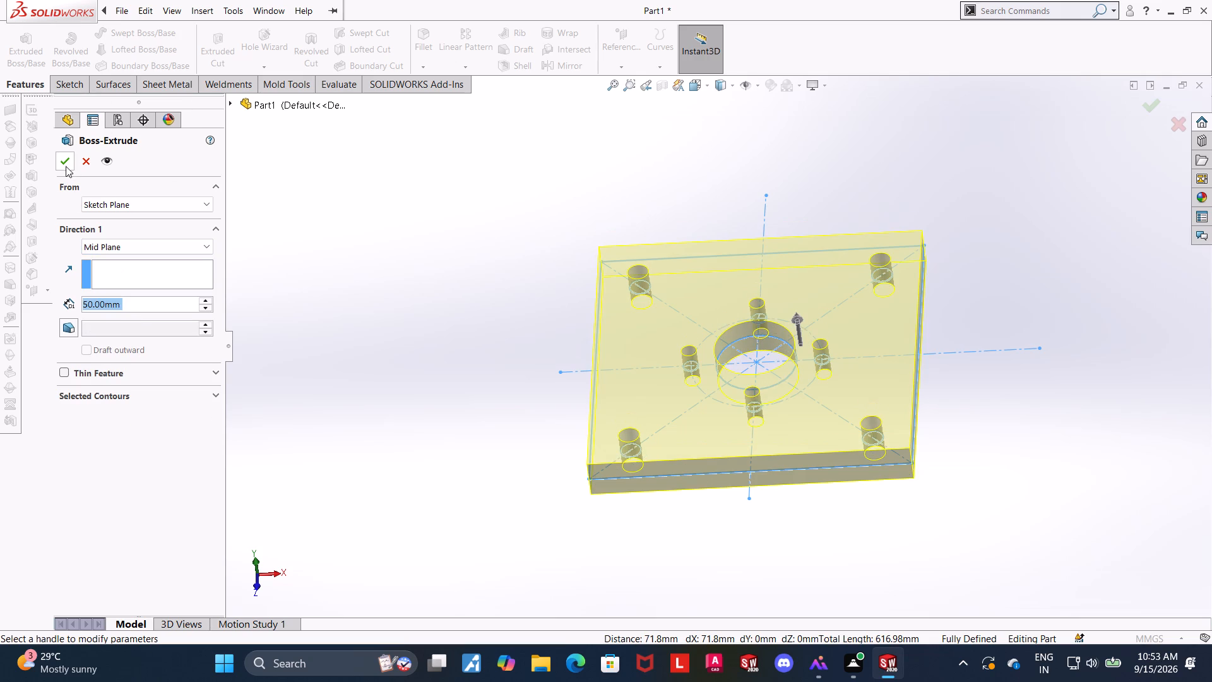
pyautogui.click(69, 159)
pyautogui.click(362, 288)
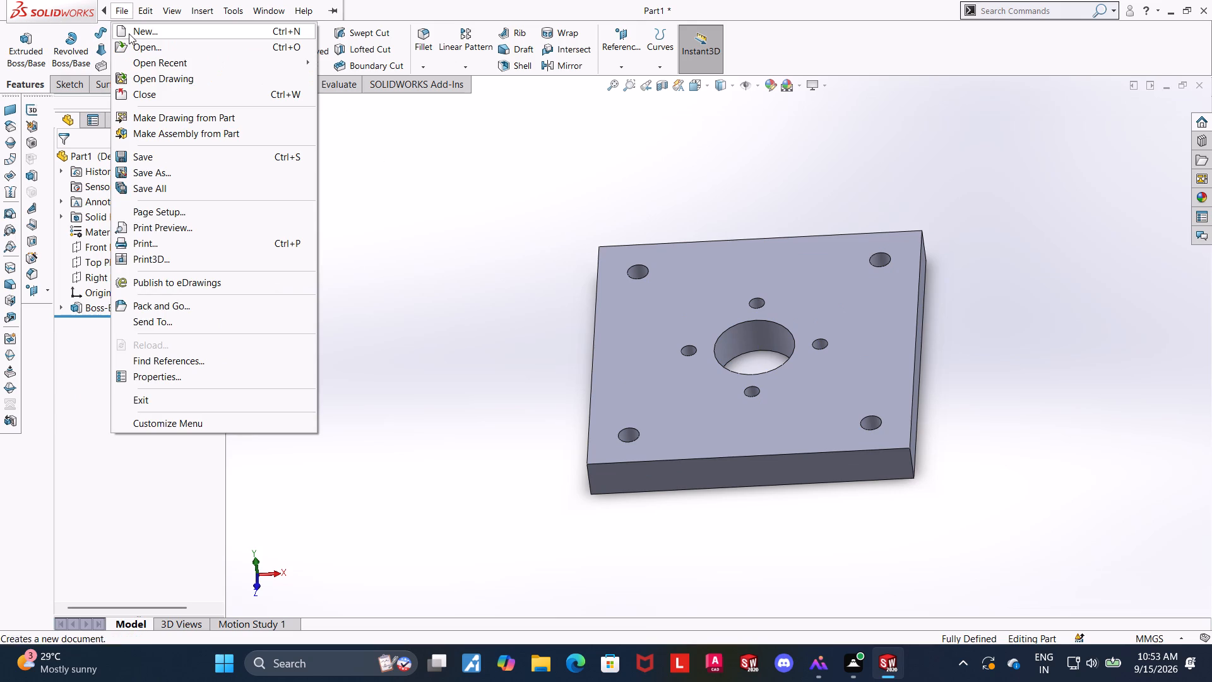
# Save the part in the Downloads folder as "Base Plate fixture".
pyautogui.click(150, 167)
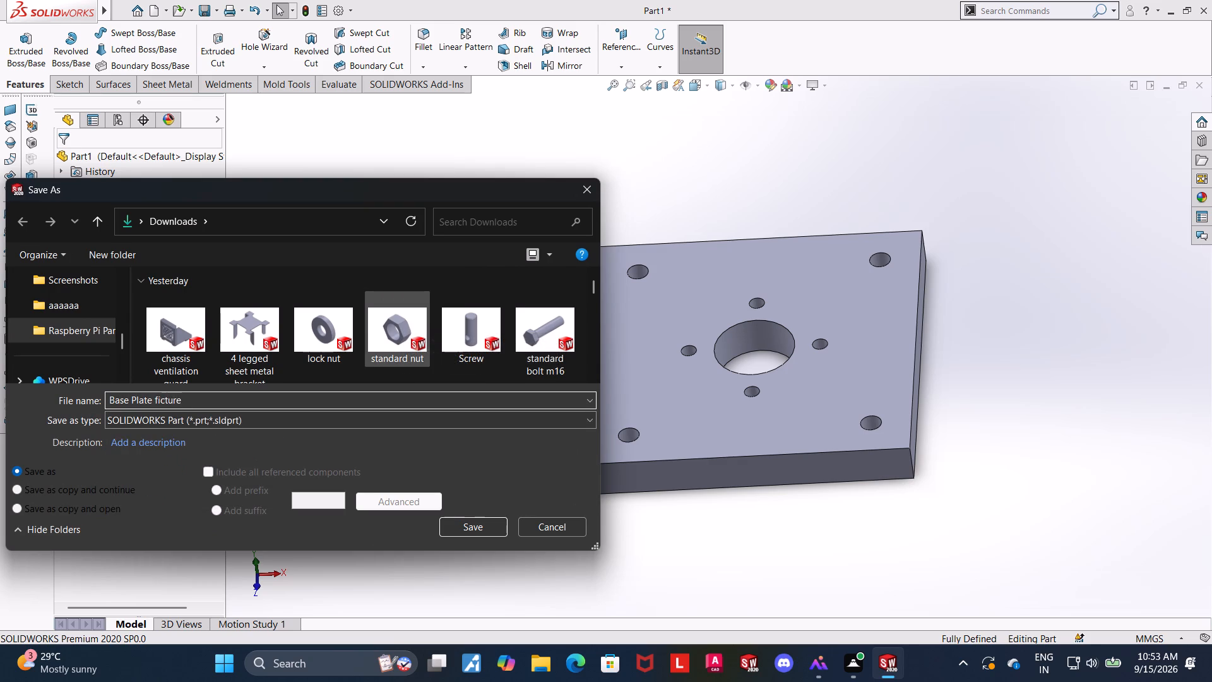
pyautogui.press('BackSpace')
pyautogui.press('BackSpace')
pyautogui.press('BackSpace')
pyautogui.press('BackSpace')
pyautogui.press('BackSpace')
pyautogui.write('xture')
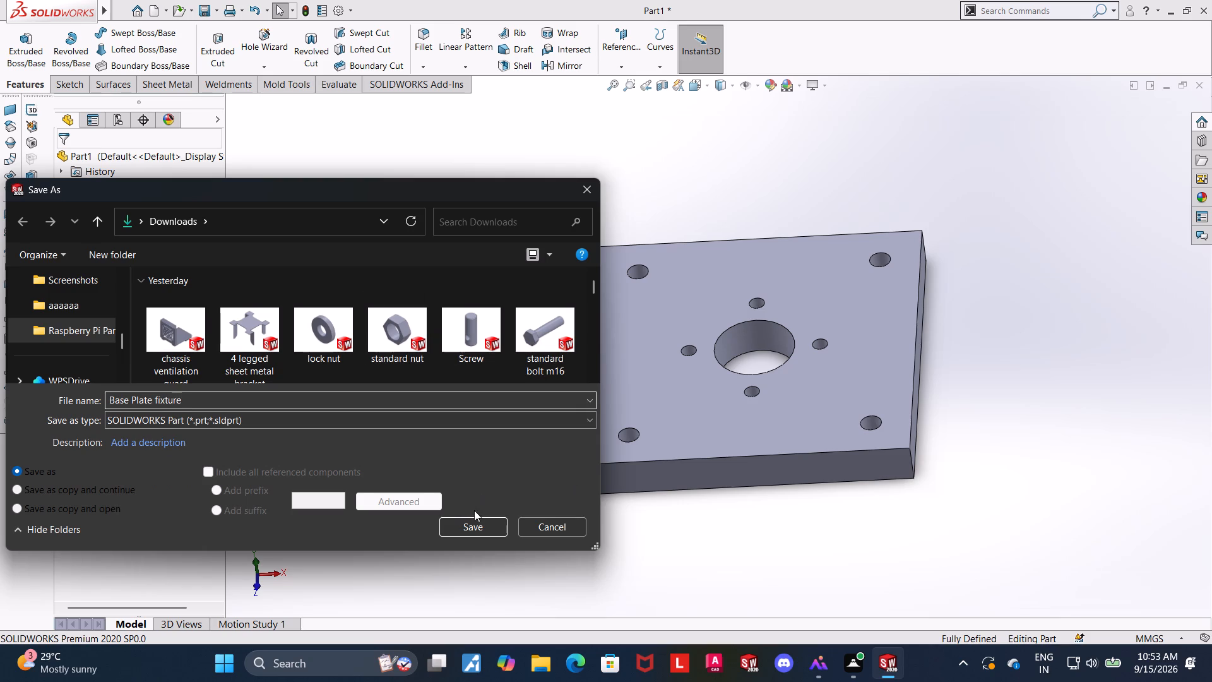
pyautogui.click(477, 518)
# Create a new part document.
pyautogui.click(152, 12)
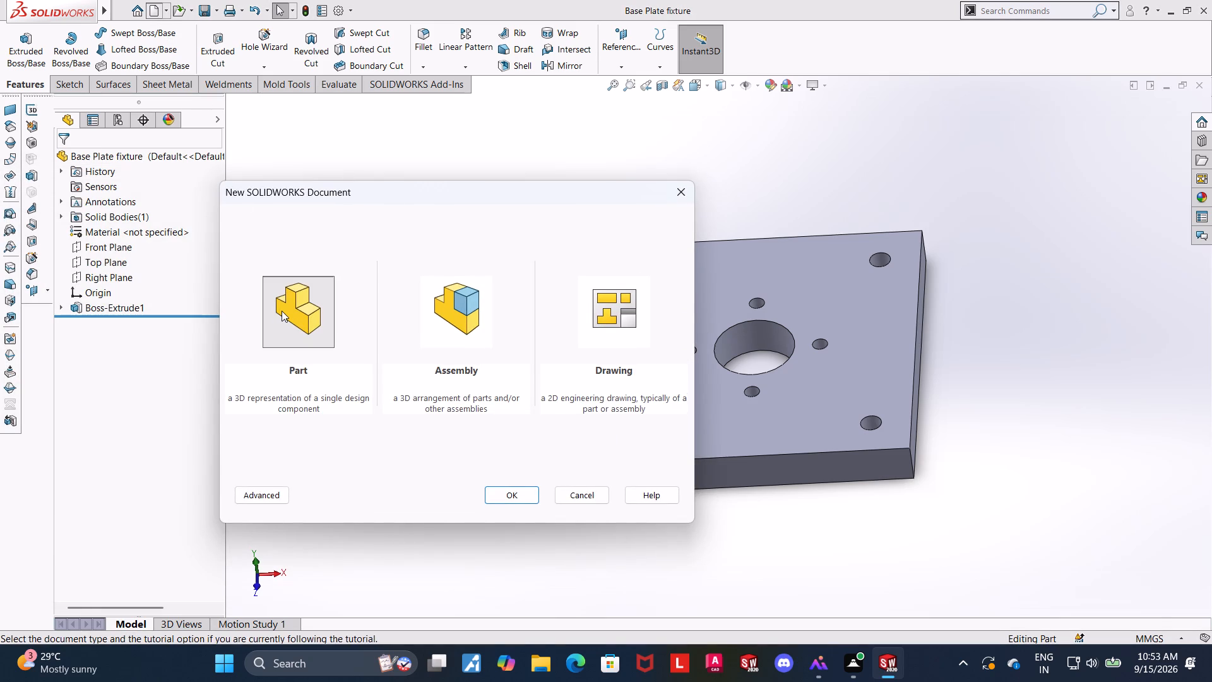
pyautogui.doubleClick(282, 311)
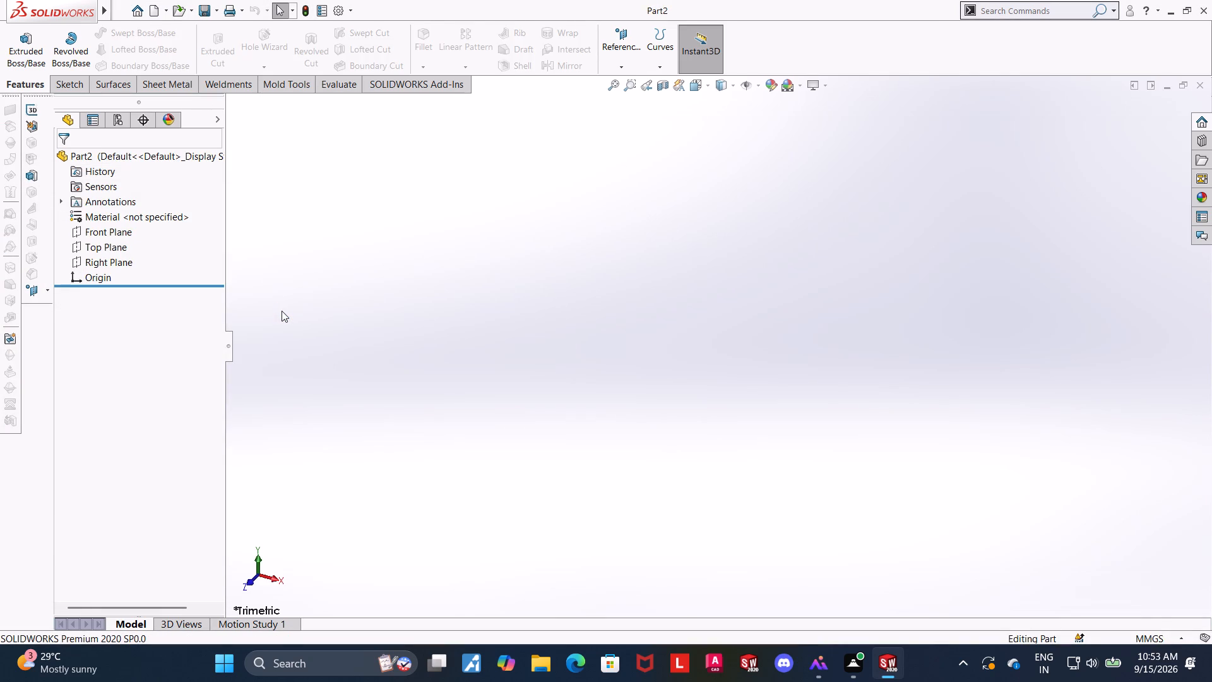
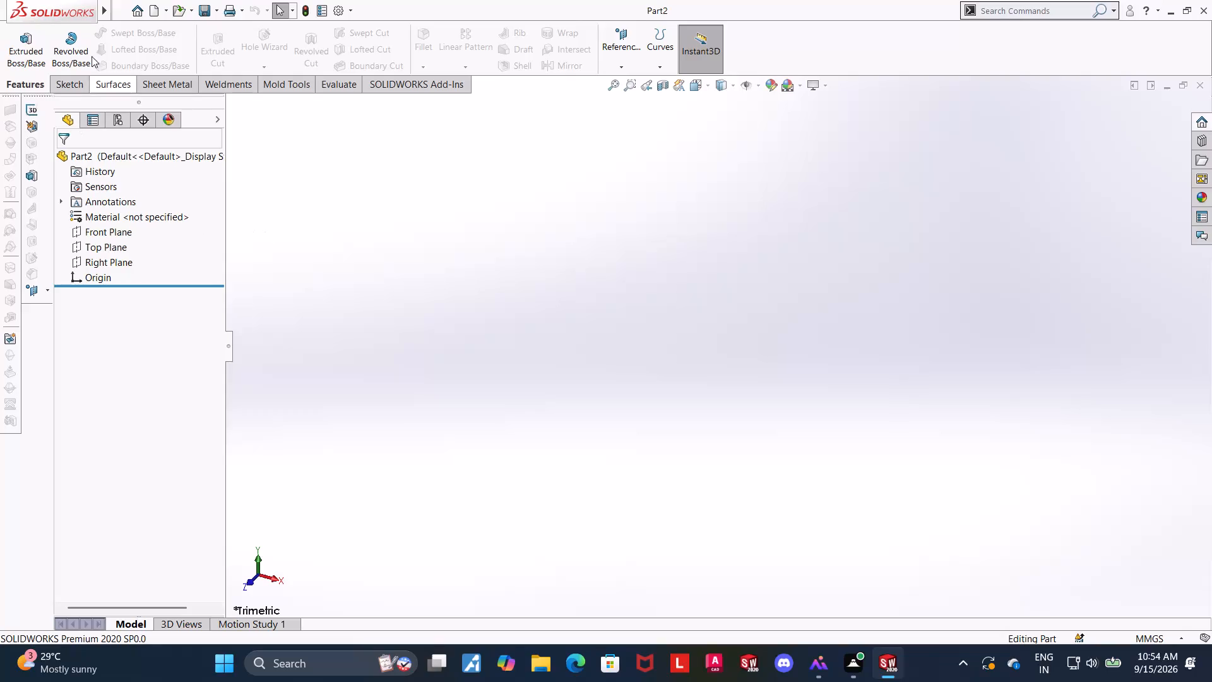
# Start a sketch on the Front Plane and draw a vertical centerline about 150 mm long passing through the origin.
pyautogui.doubleClick(101, 250)
pyautogui.click(93, 237)
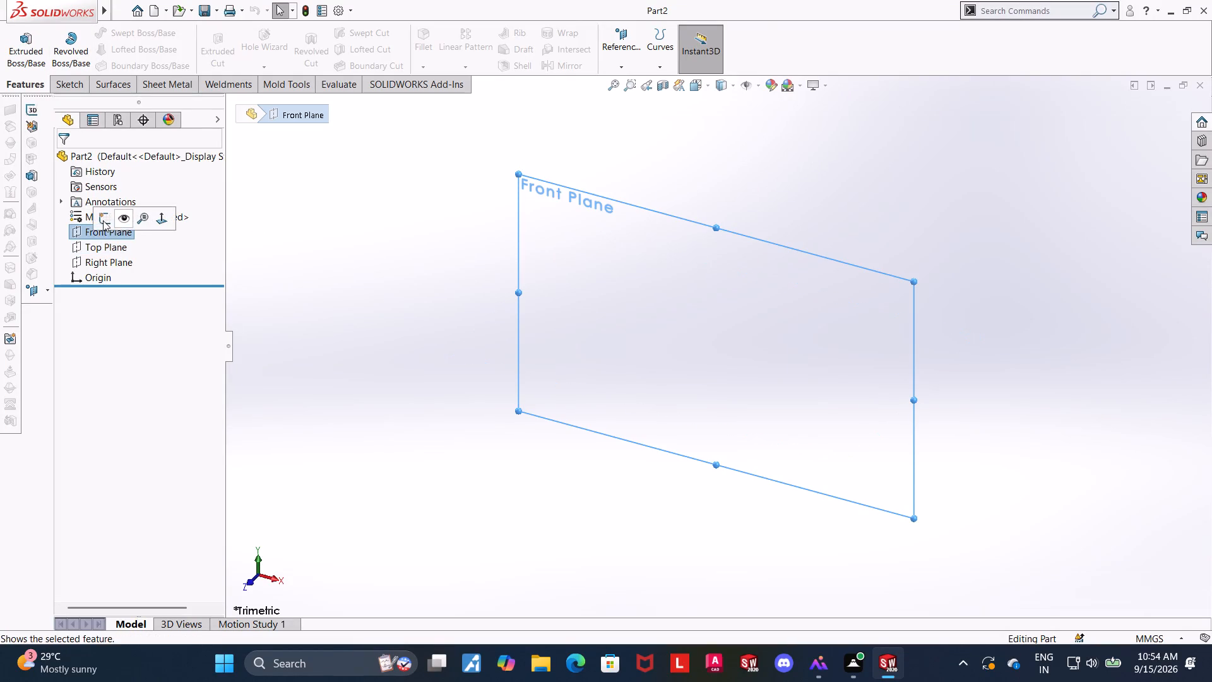
pyautogui.click(103, 220)
pyautogui.click(131, 35)
pyautogui.click(131, 60)
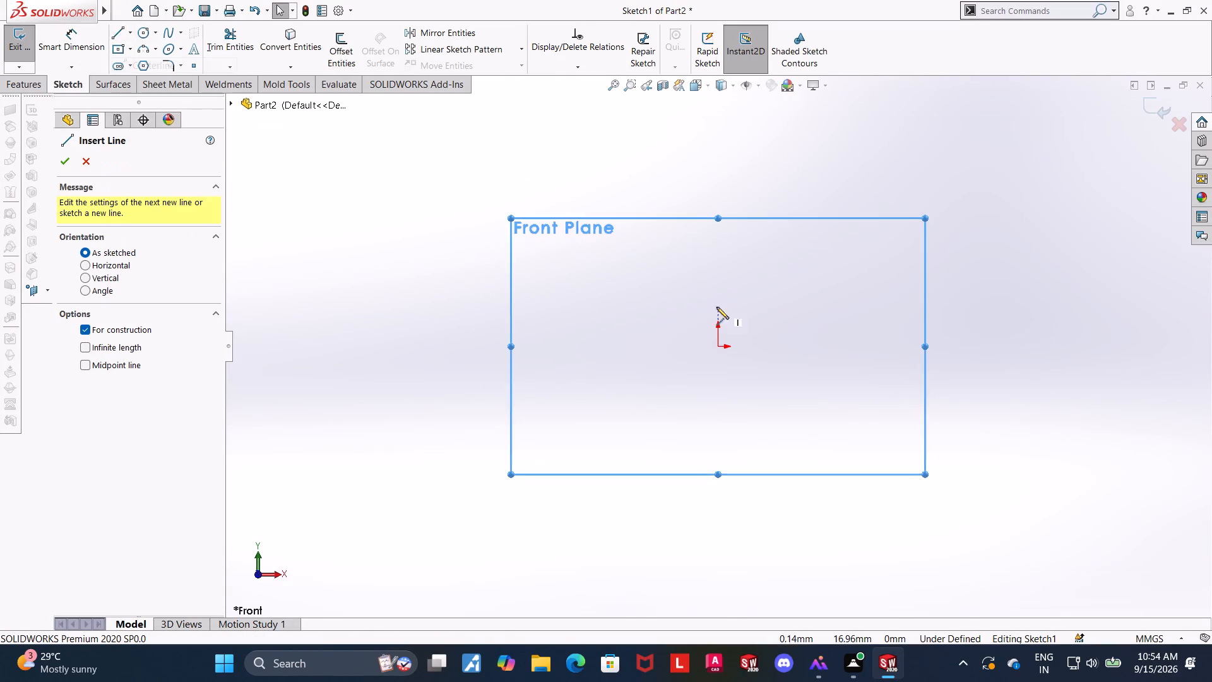
pyautogui.click(719, 189)
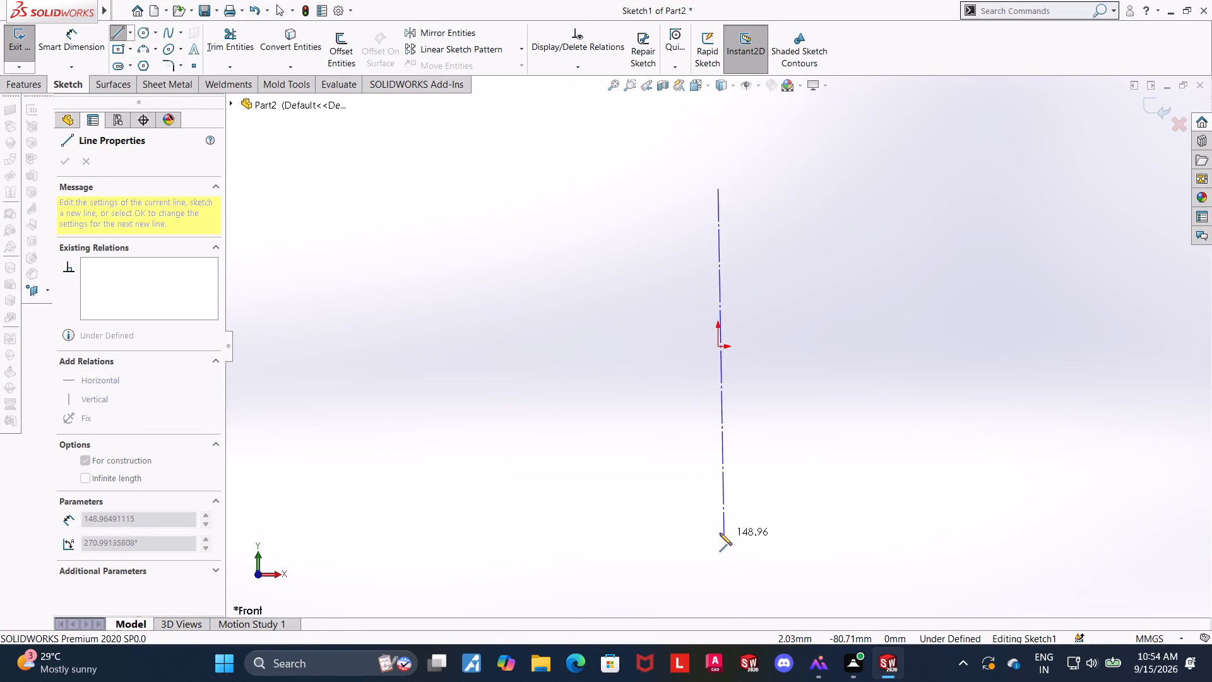
pyautogui.click(715, 530)
pyautogui.press('Escape')
pyautogui.press('Escape')
pyautogui.press('Escape')
# Draw a closed stepped half-profile about 128 mm tall, with its long side on the centerline and a wider middle section.
pyautogui.click(121, 37)
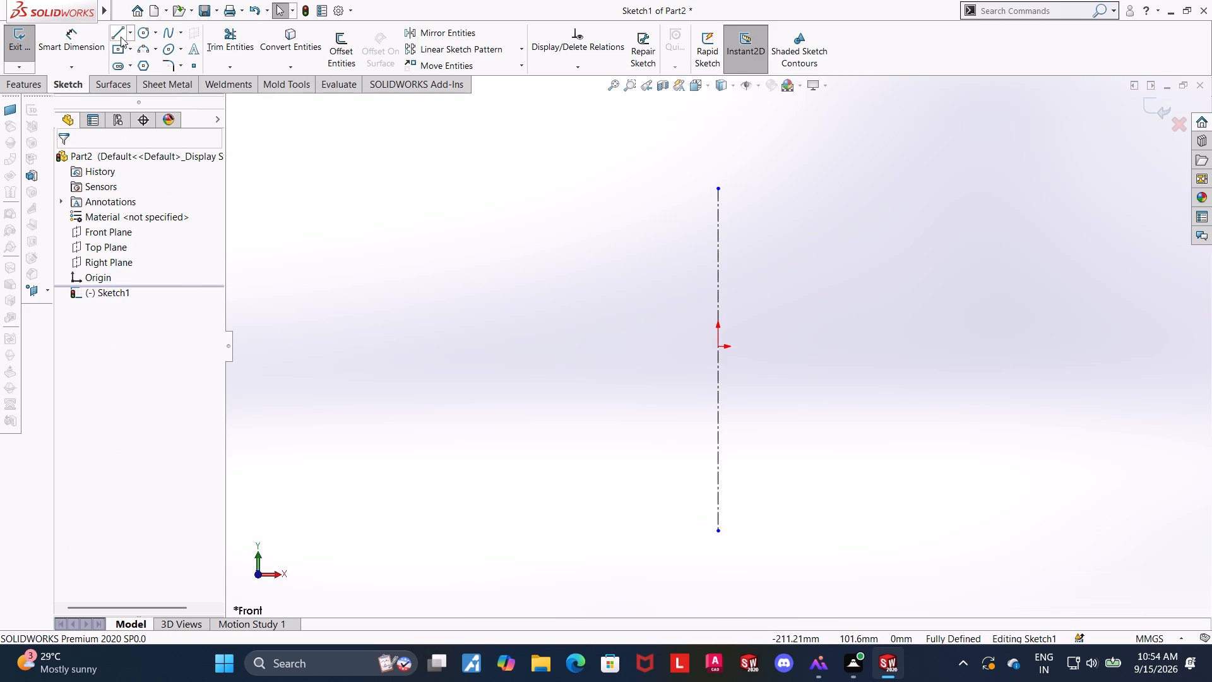
pyautogui.click(716, 216)
pyautogui.click(750, 218)
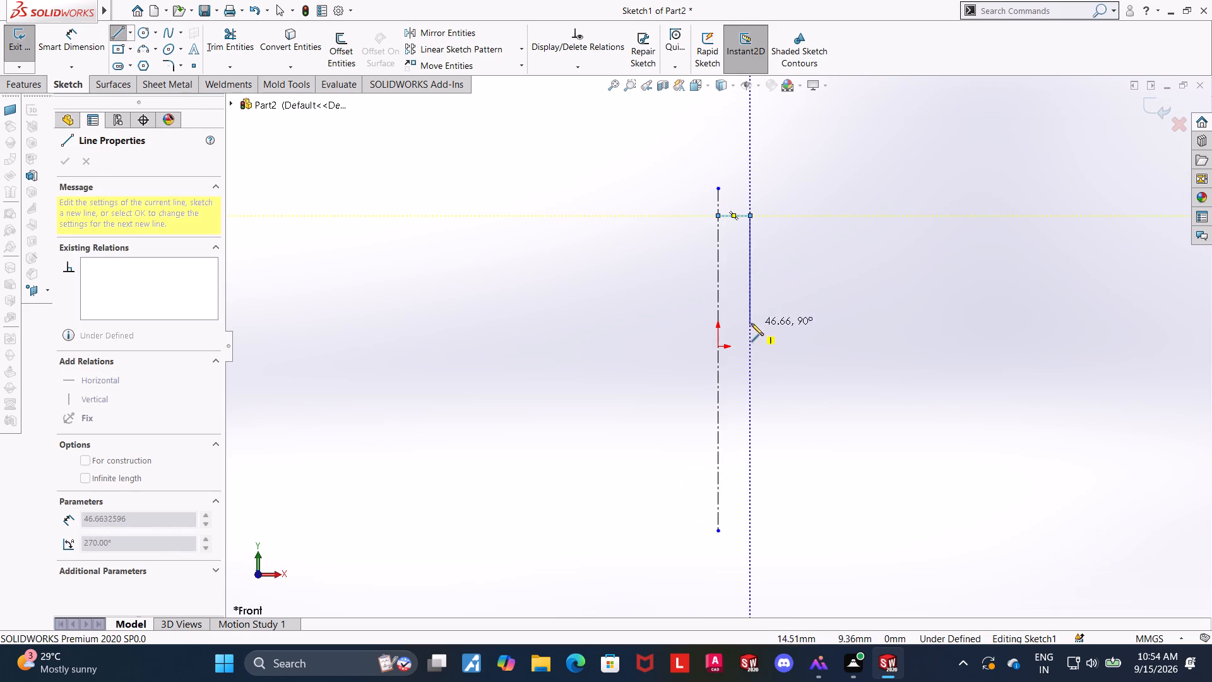
pyautogui.click(749, 310)
pyautogui.click(785, 311)
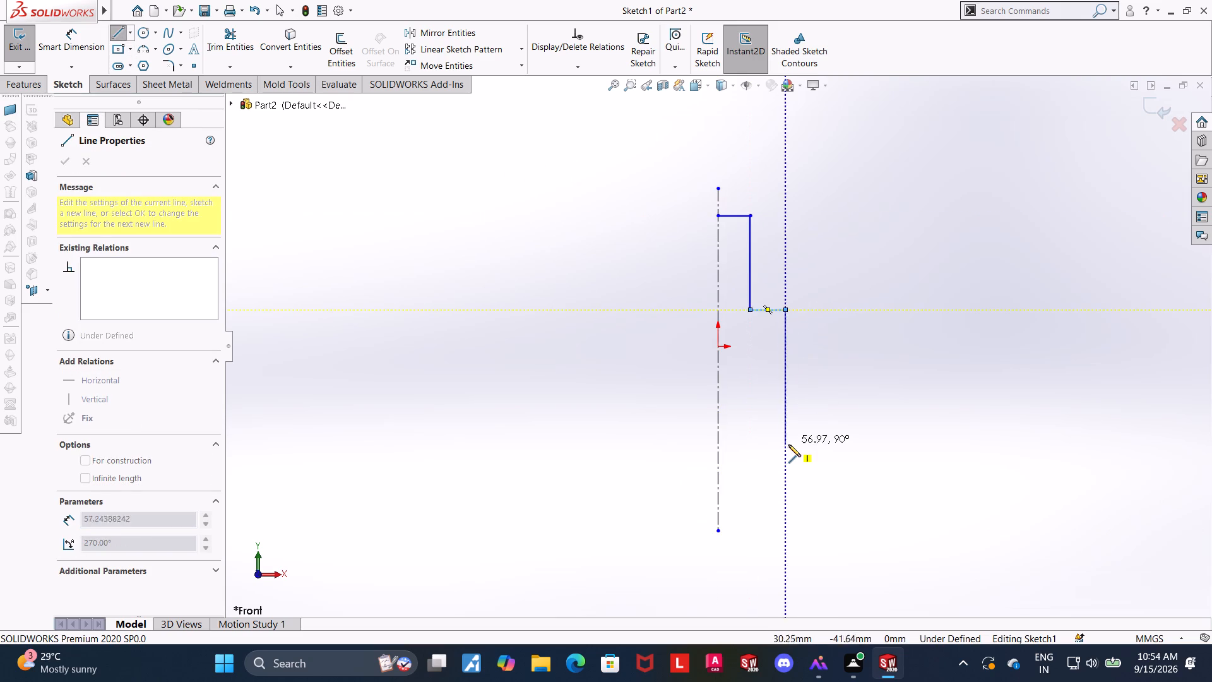
pyautogui.click(788, 446)
pyautogui.click(752, 443)
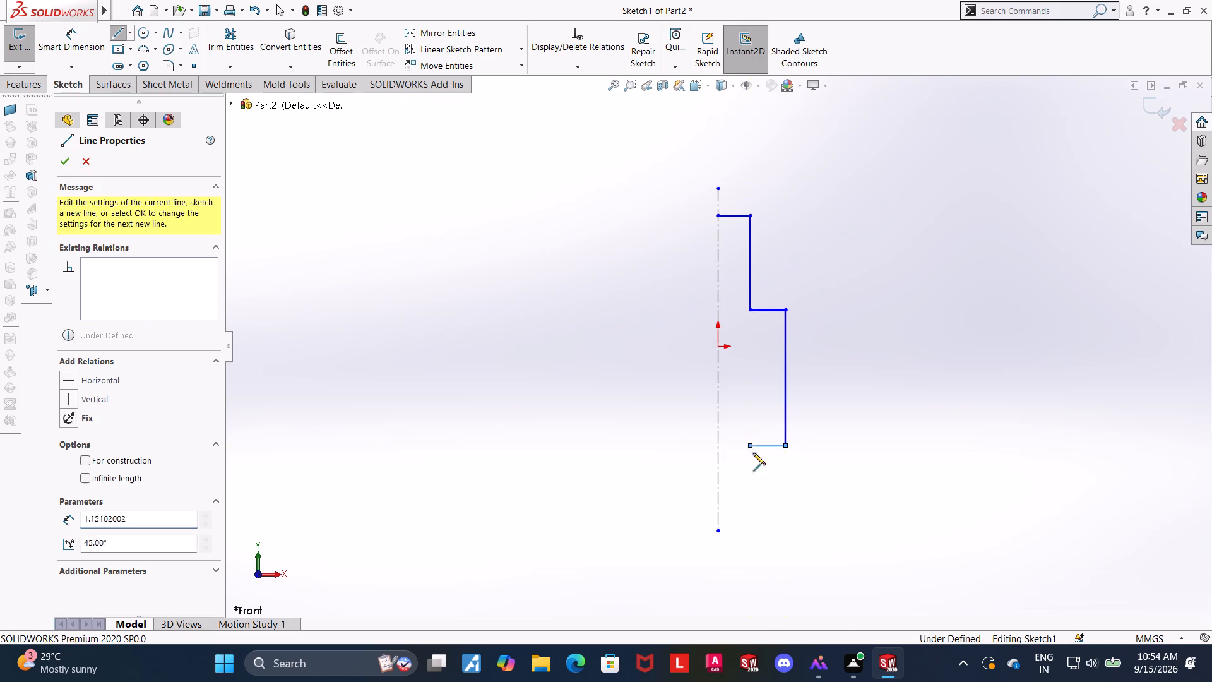
pyautogui.click(751, 513)
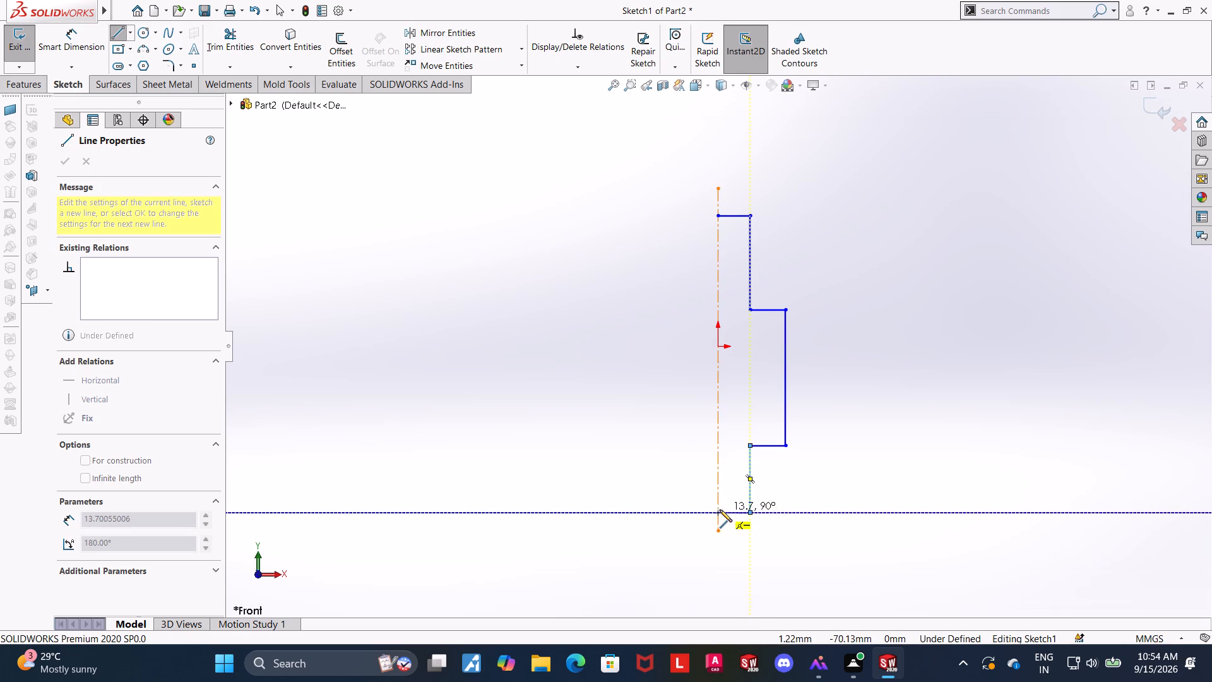
pyautogui.click(718, 513)
pyautogui.click(718, 216)
pyautogui.press('Escape')
pyautogui.press('Escape')
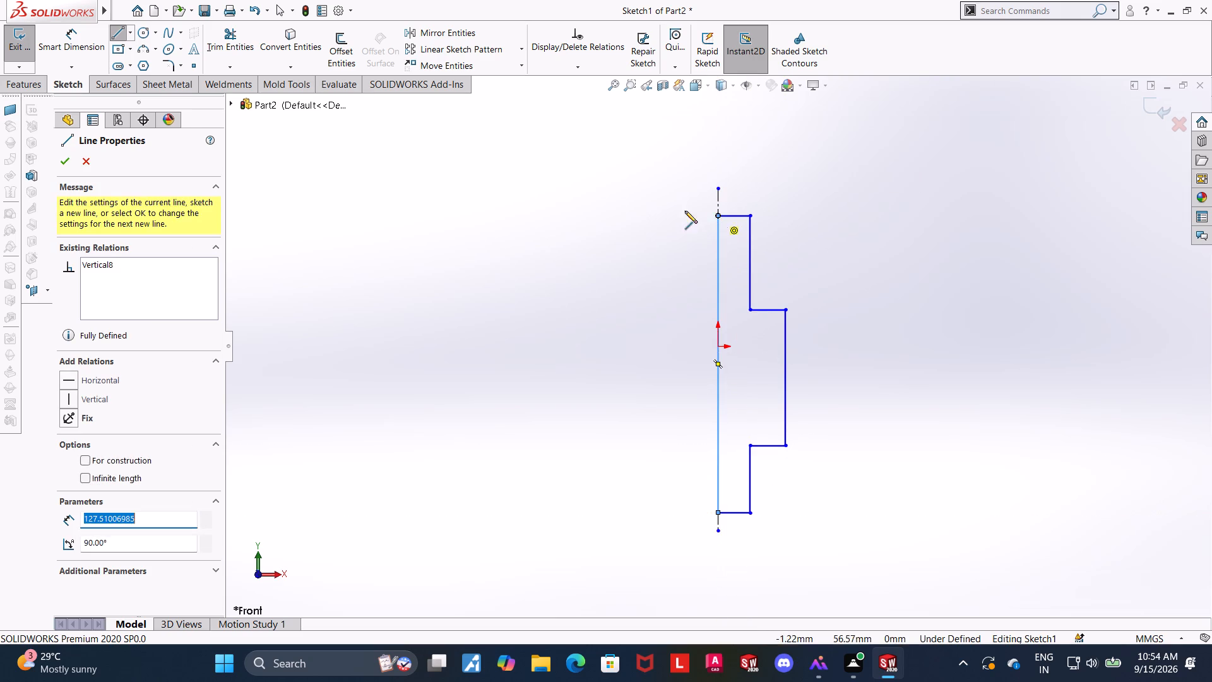
pyautogui.press('Escape')
pyautogui.press('Escape')
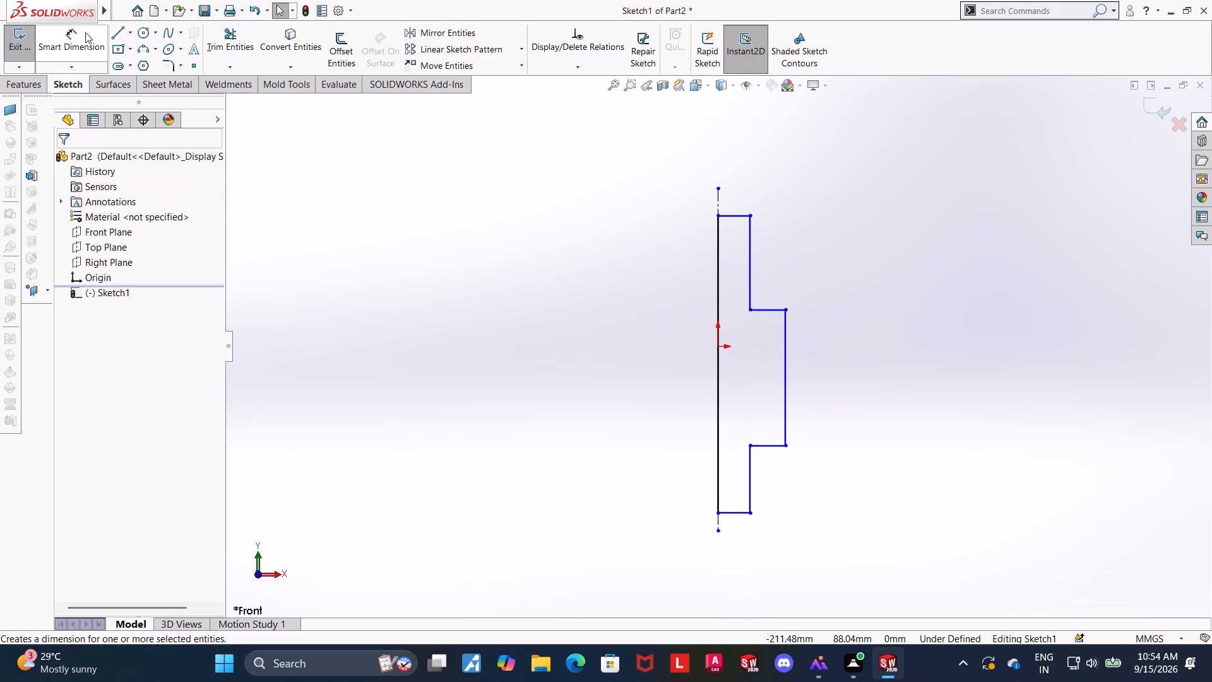
# Dimension the upper narrow section's outer edge from the centerline as 19/2, giving a 9.5 mm radius.
pyautogui.click(85, 32)
pyautogui.click(751, 238)
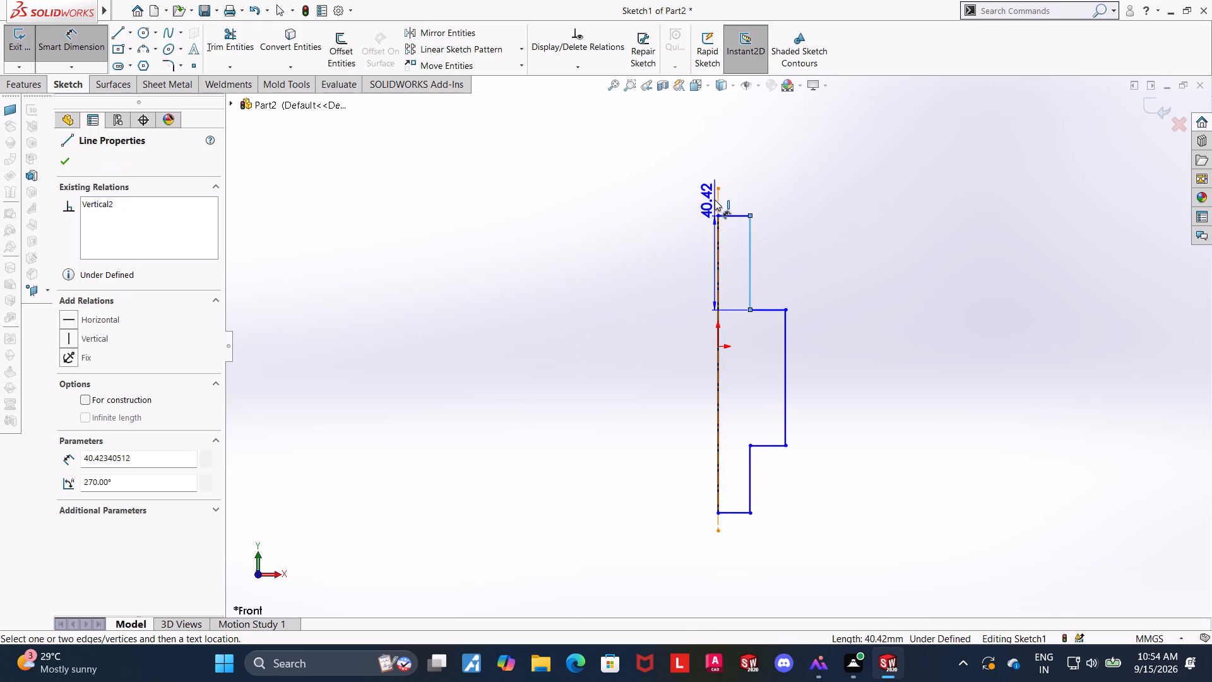
pyautogui.click(716, 202)
pyautogui.click(736, 185)
pyautogui.press('1')
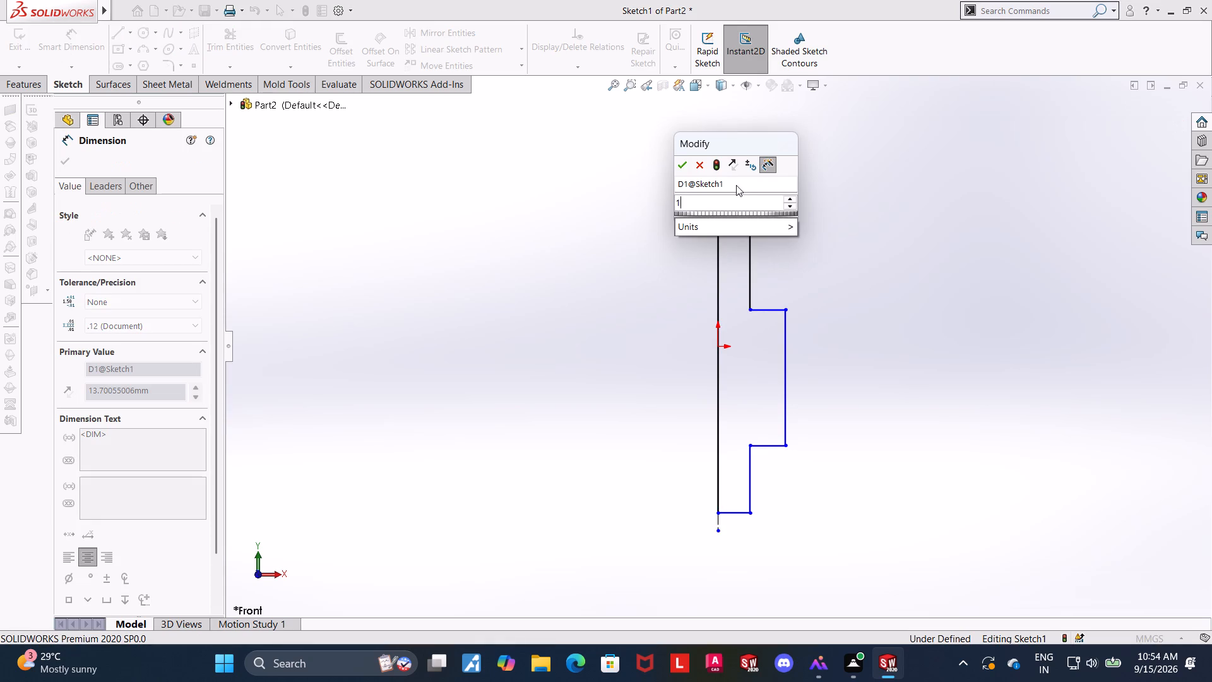
pyautogui.press('9')
pyautogui.write('/2')
pyautogui.press('Return')
pyautogui.press('Escape')
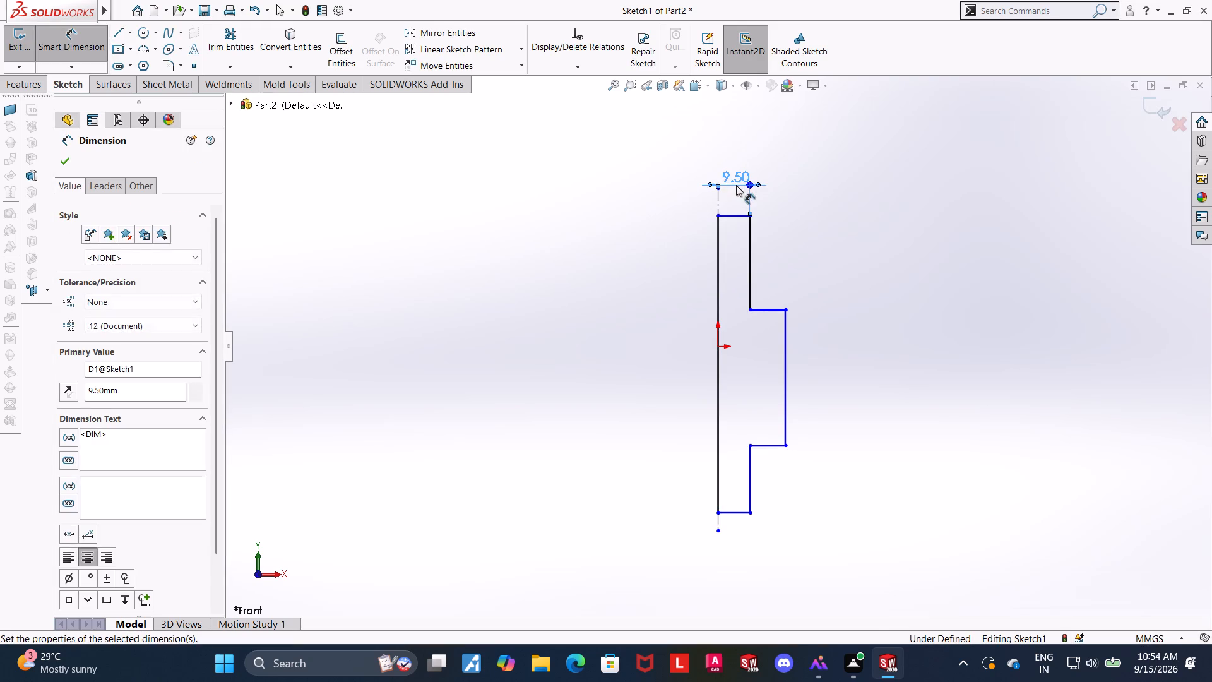
pyautogui.press('Escape')
# Extend both ends of the centerline beyond the profile, to about Y 66 mm above and Y -68 mm below the origin.
pyautogui.moveTo(718, 192); pyautogui.dragTo(715, 126)
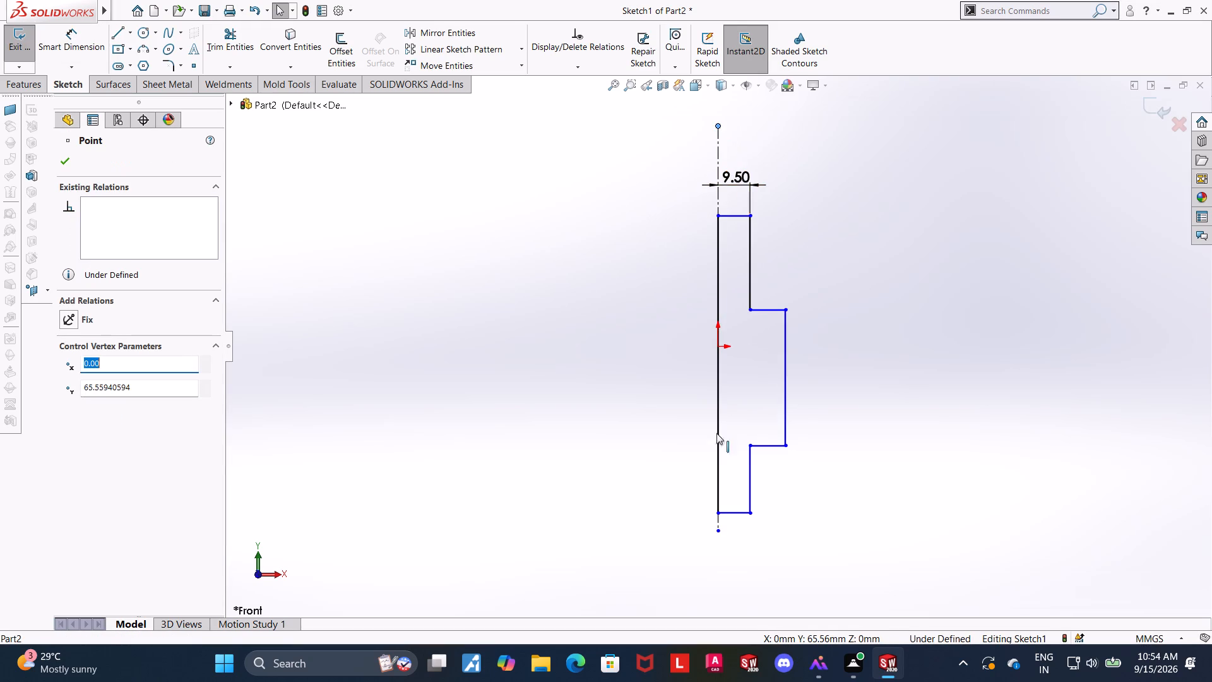
pyautogui.moveTo(719, 532); pyautogui.dragTo(718, 575)
pyautogui.press('Escape')
pyautogui.press('Escape')
# Dimension the wide middle section's outer edge at 13 mm from the profile's axis line.
pyautogui.click(74, 42)
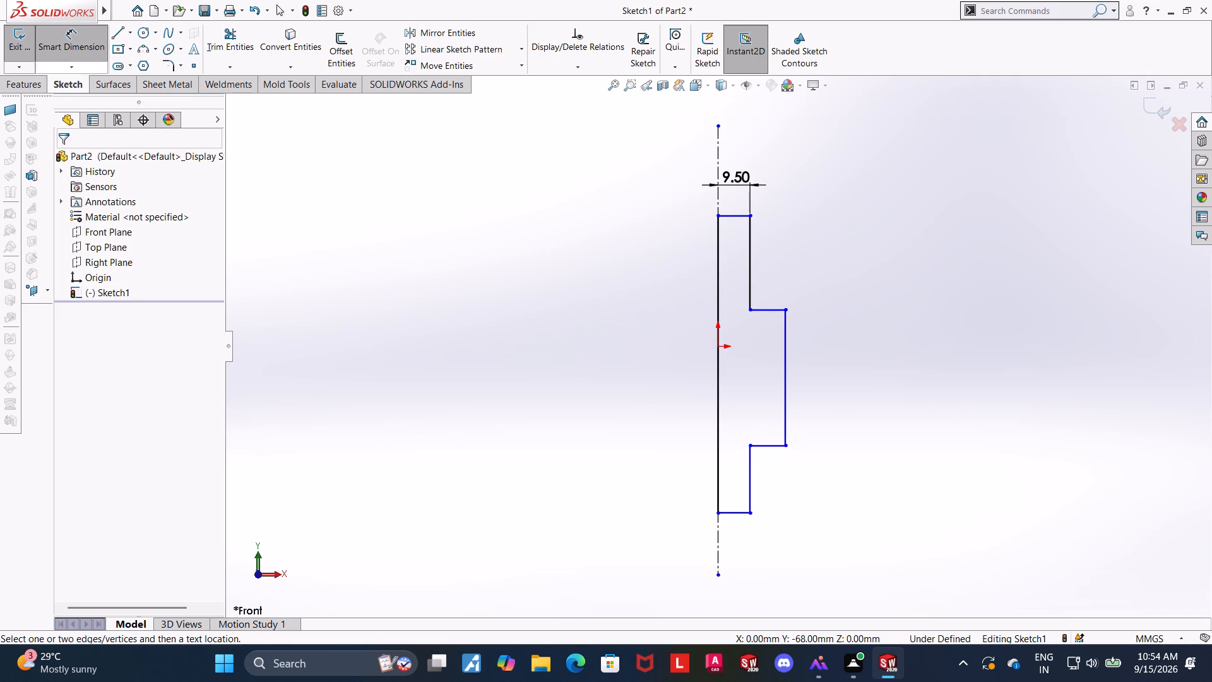
pyautogui.click(783, 362)
pyautogui.click(715, 369)
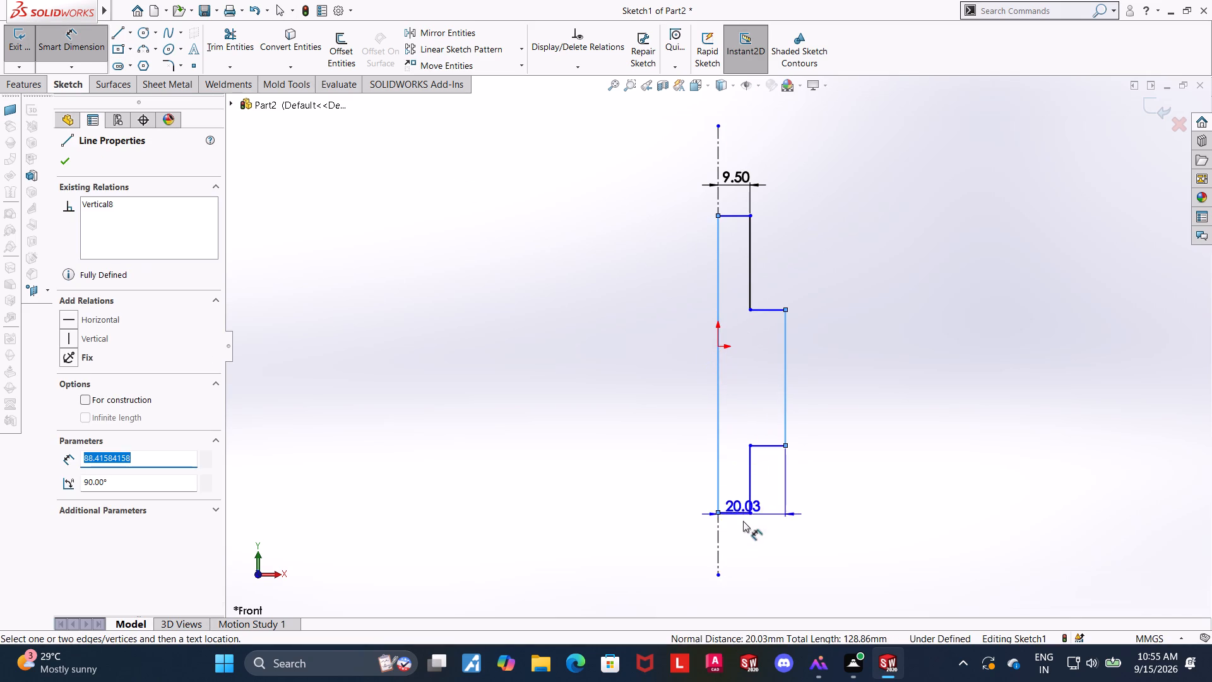
pyautogui.click(743, 539)
pyautogui.write('13')
pyautogui.press('Return')
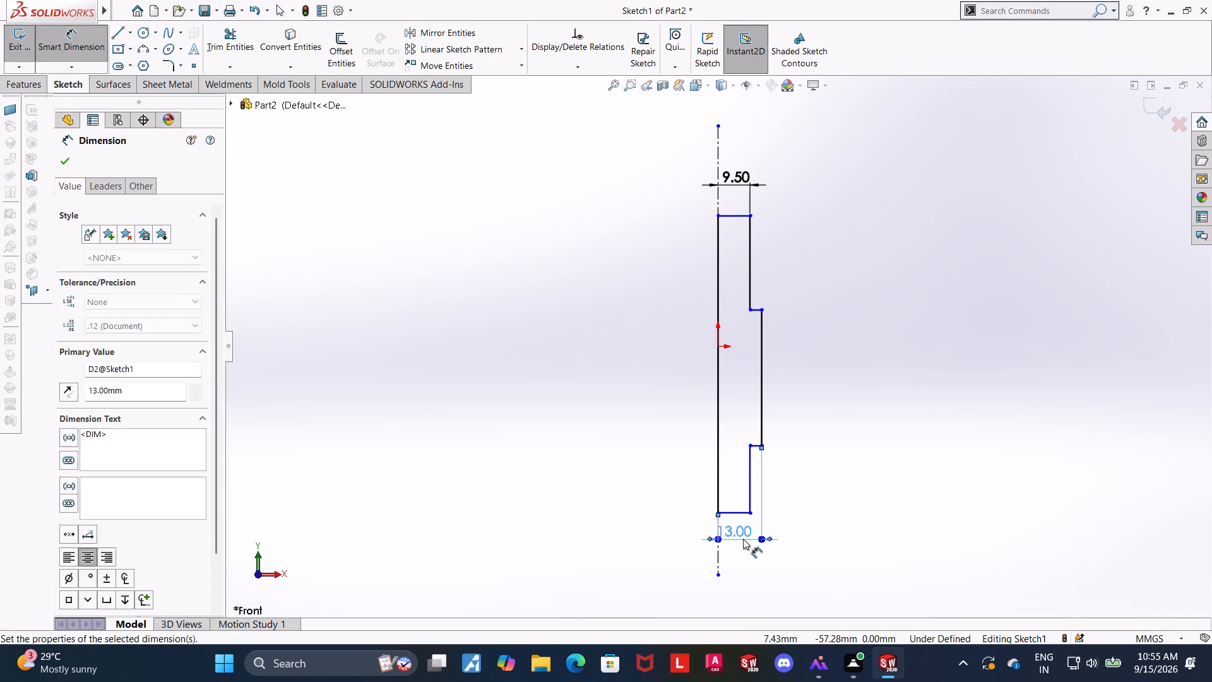
pyautogui.press('Escape')
pyautogui.press('Escape')
# Dimension the overall height between the profile's top and bottom edges as 263 mm.
pyautogui.click(88, 40)
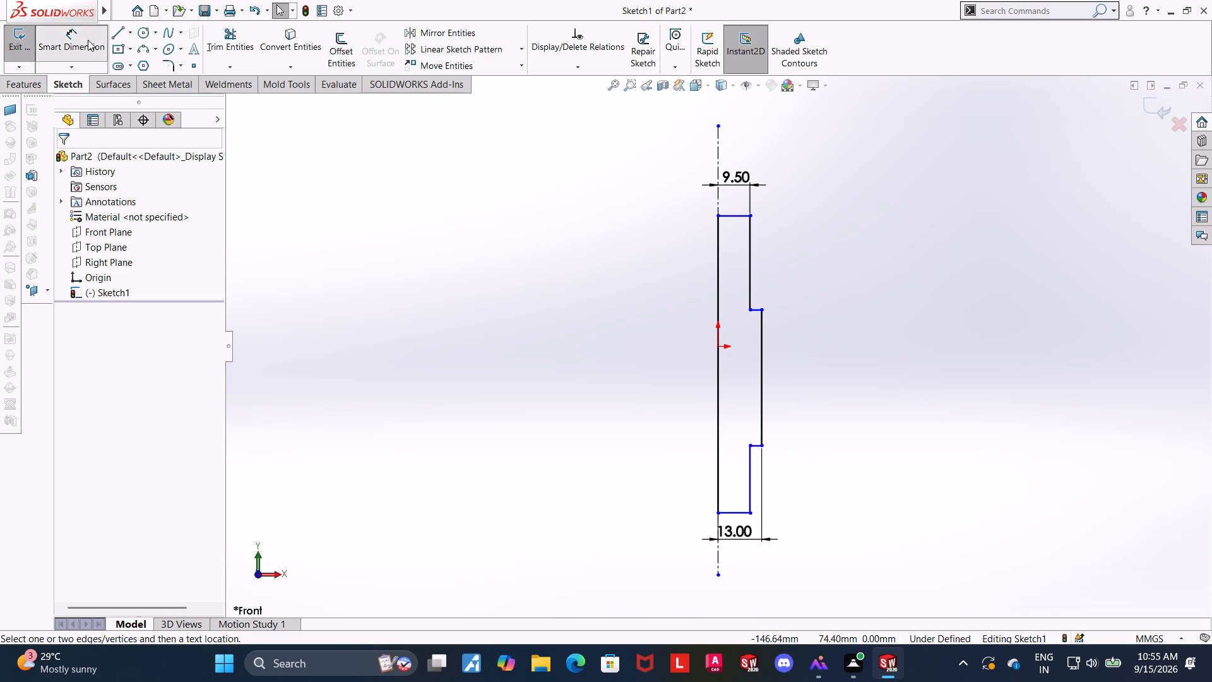
pyautogui.click(737, 217)
pyautogui.click(723, 515)
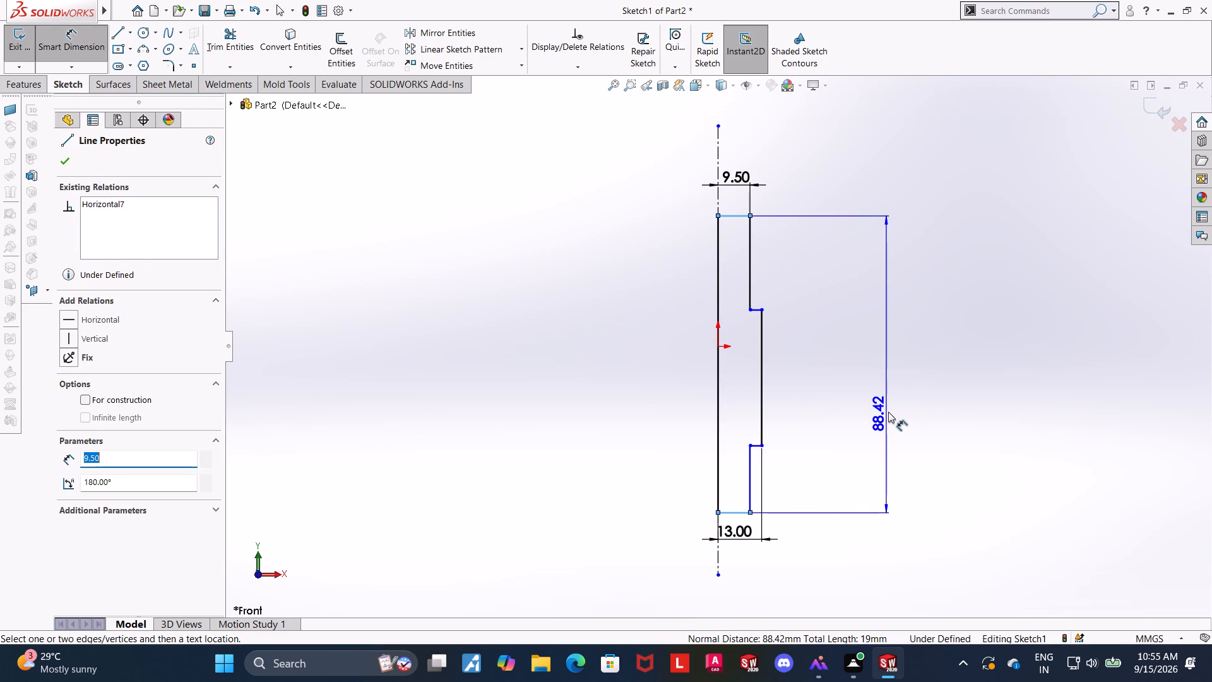
pyautogui.click(888, 412)
pyautogui.write('263')
pyautogui.press('Return')
pyautogui.press('Escape')
pyautogui.press('Escape')
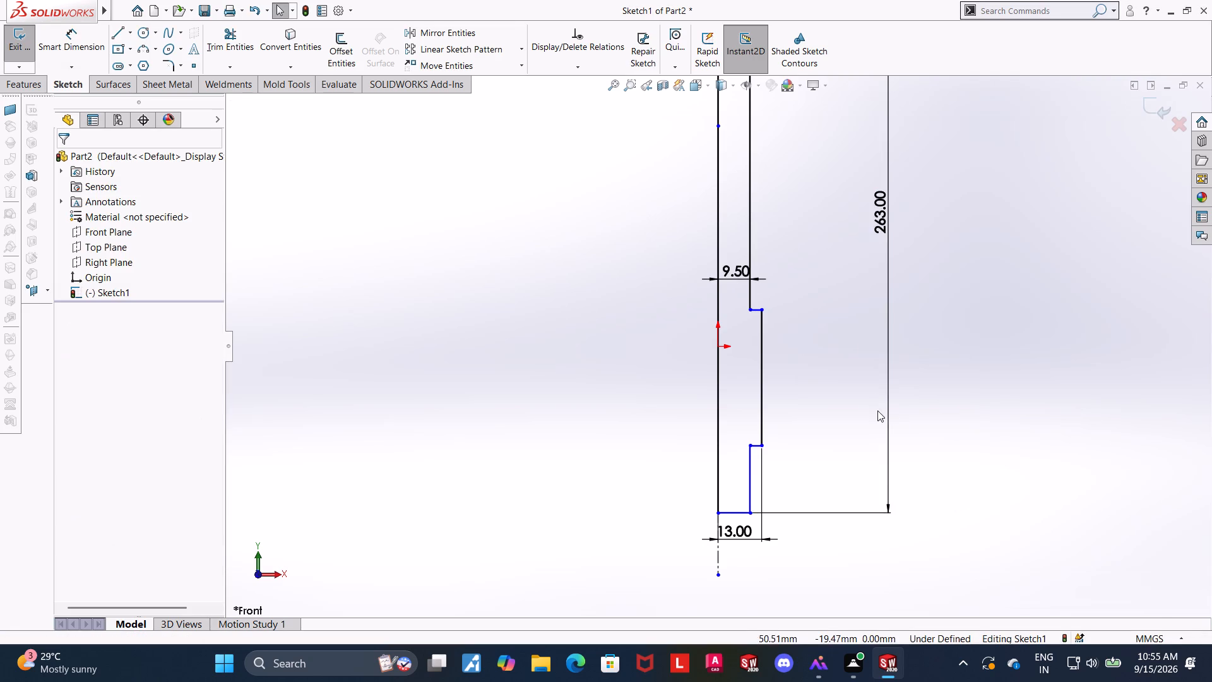
# Dimension the vertical outer edge of the wide middle section as 163 mm long.
pyautogui.scroll(7, 877, 410)
pyautogui.click(71, 35)
pyautogui.scroll(-5, 660, 321)
pyautogui.scroll(-3, 867, 418)
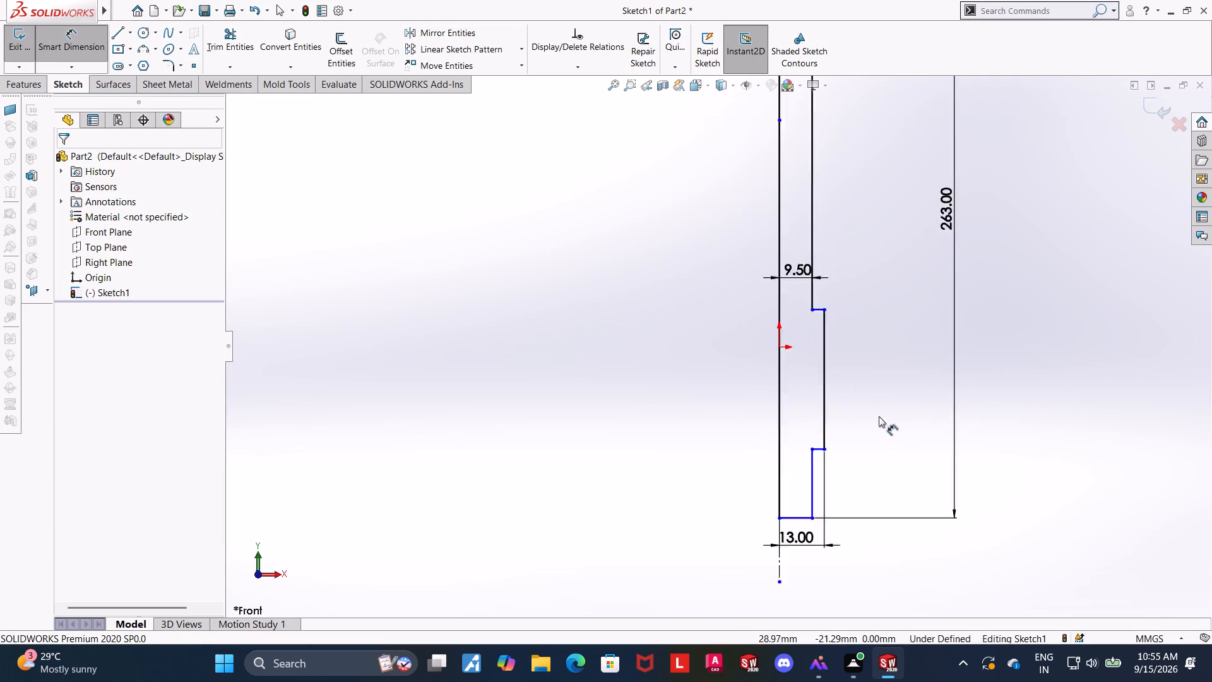
pyautogui.scroll(-1, 879, 416)
pyautogui.click(786, 374)
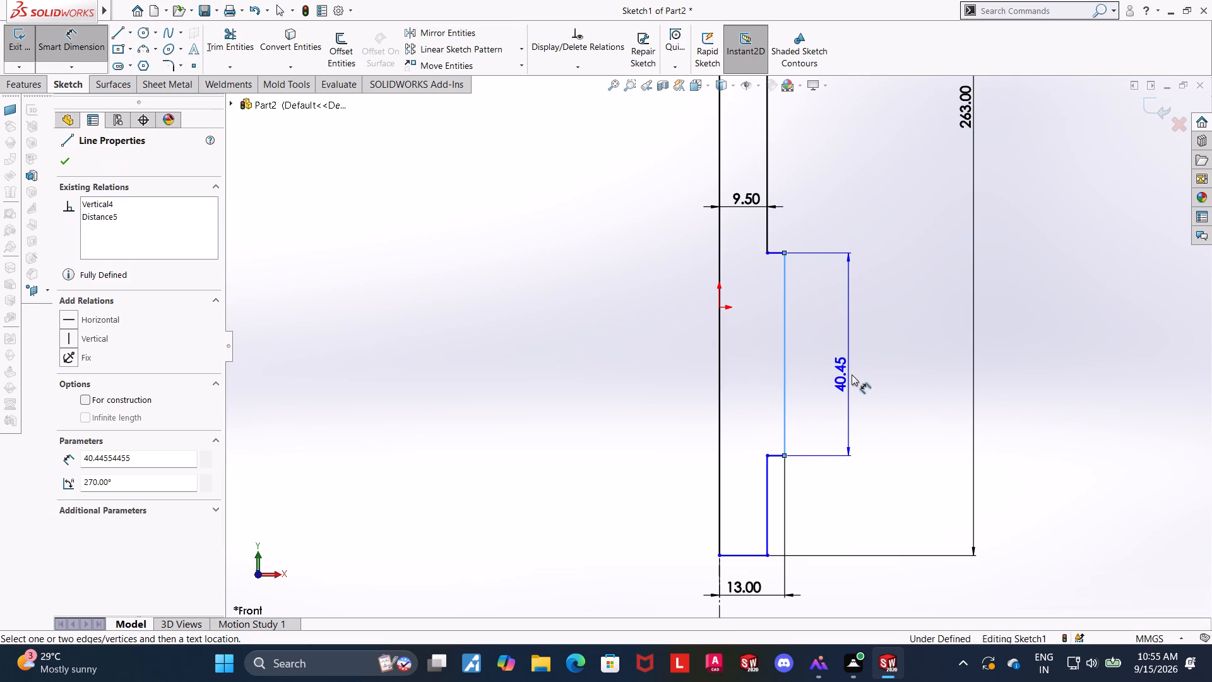
pyautogui.click(852, 374)
pyautogui.write('163')
pyautogui.press('Return')
pyautogui.press('Escape')
pyautogui.scroll(8, 852, 374)
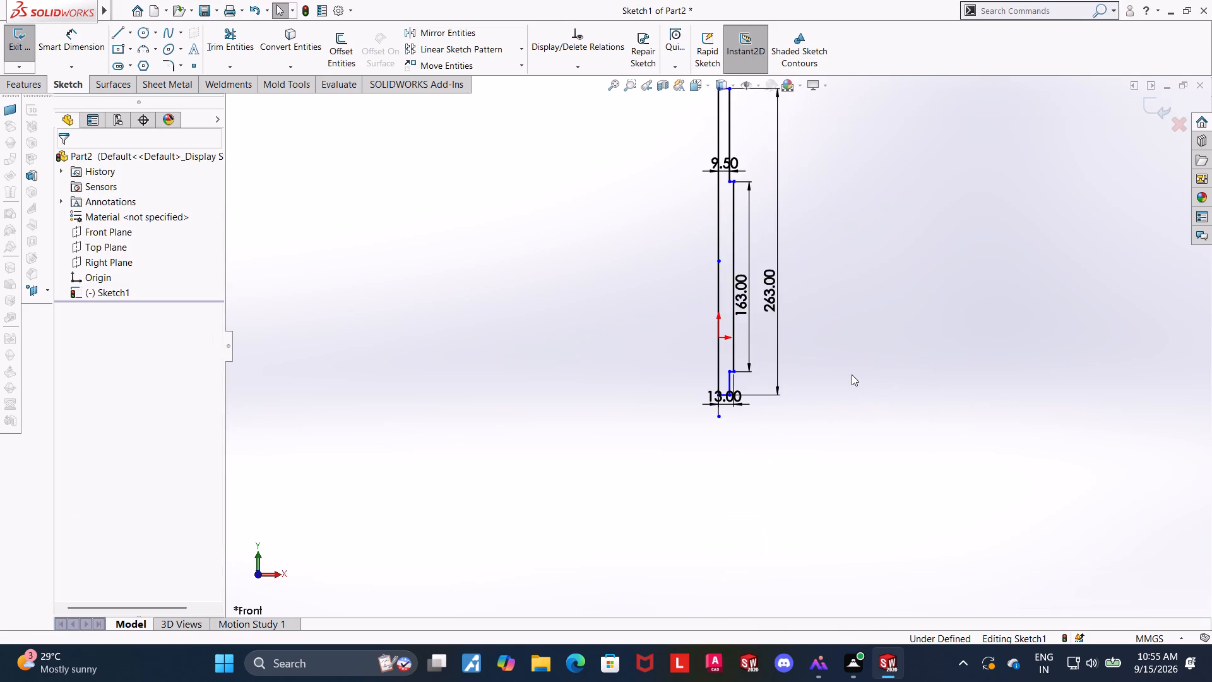
pyautogui.scroll(4, 746, 229)
pyautogui.scroll(-4, 745, 237)
pyautogui.press('Escape')
pyautogui.press('Escape')
# Dimension the distance from the centerline's upper endpoint to the lower shoulder edge as 163/2, or 81.5 mm.
pyautogui.scroll(-3, 710, 436)
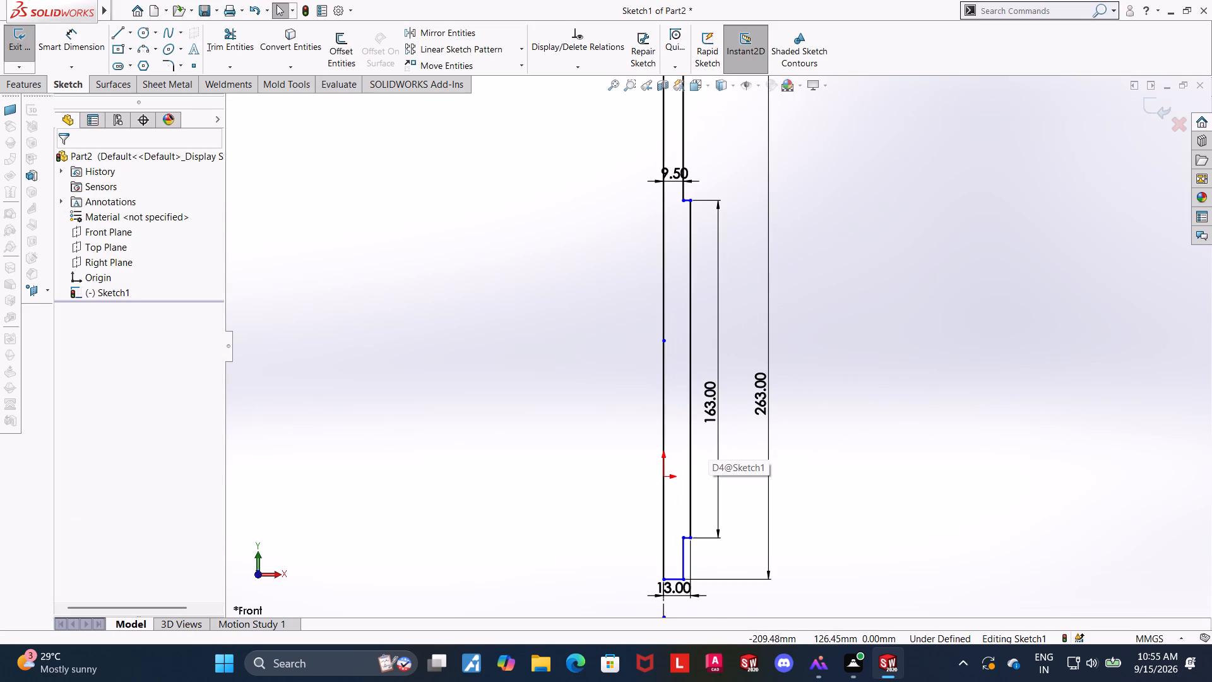
pyautogui.click(75, 46)
pyautogui.scroll(-4, 618, 447)
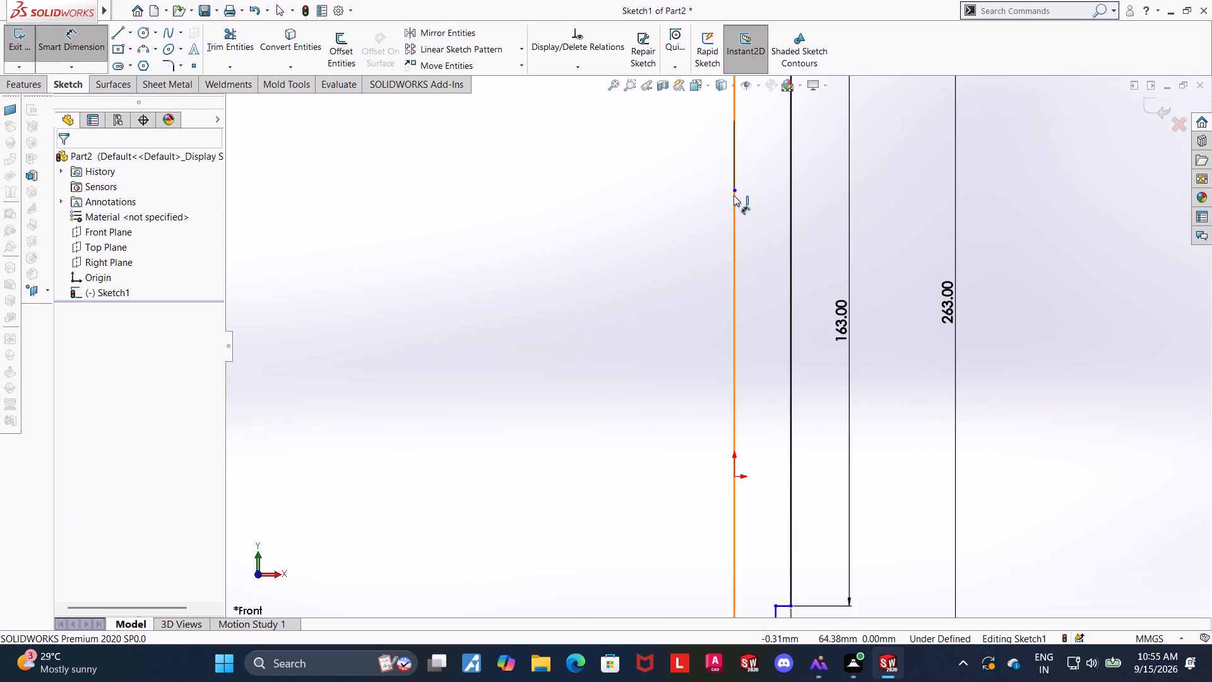
pyautogui.click(734, 193)
pyautogui.click(783, 607)
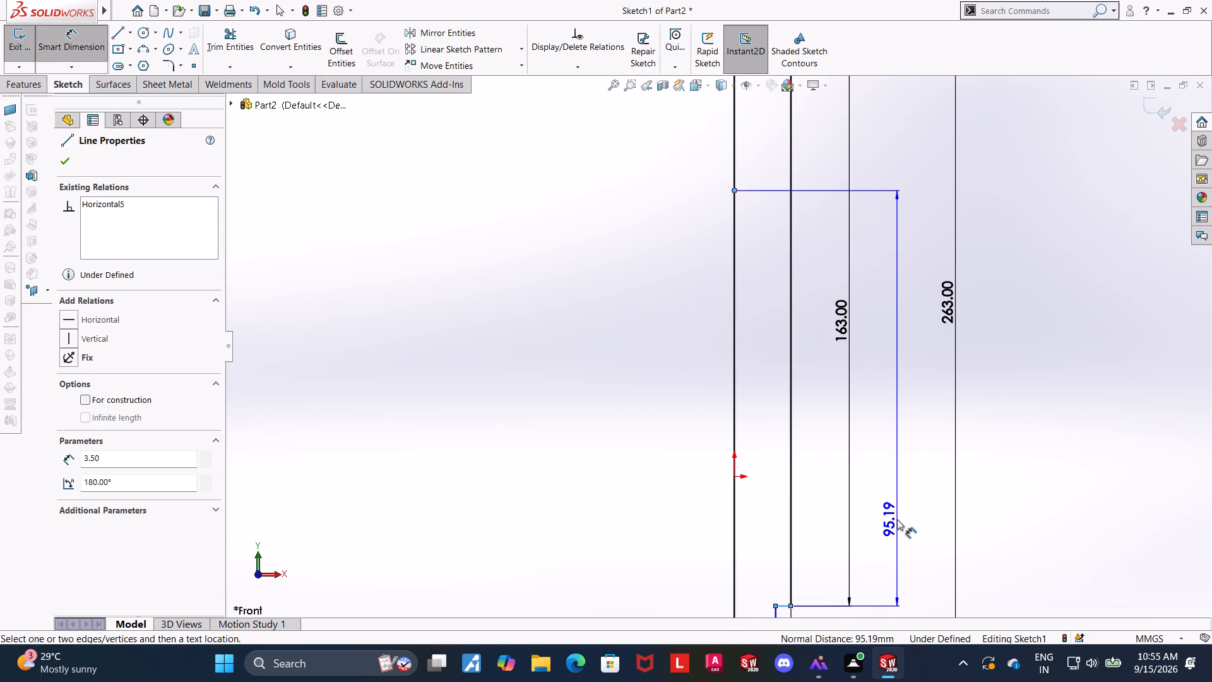
pyautogui.click(897, 519)
pyautogui.write('163')
pyautogui.write('/2')
pyautogui.press('Return')
pyautogui.press('Escape')
pyautogui.scroll(6, 907, 505)
pyautogui.scroll(5, 784, 312)
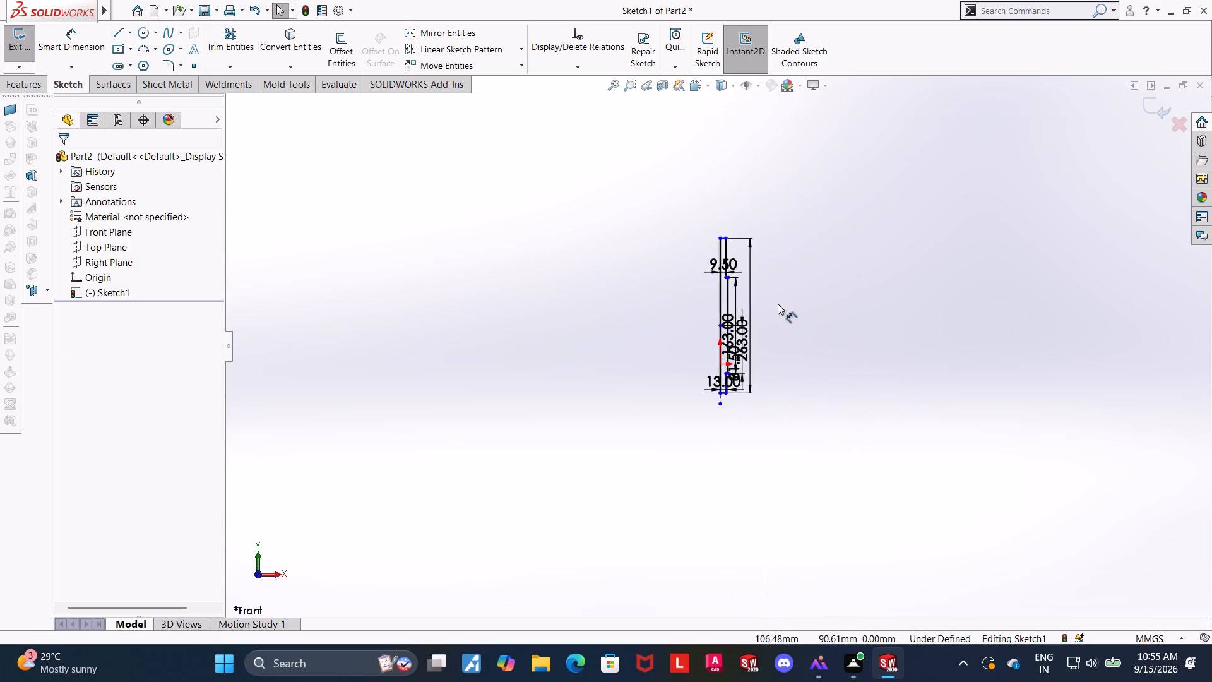
pyautogui.scroll(-4, 764, 284)
pyautogui.press('Escape')
pyautogui.press('Escape')
pyautogui.press('Escape')
# Dimension the distance from the origin to the profile's bottom edge as 263/2, or 131.5 mm.
pyautogui.click(68, 52)
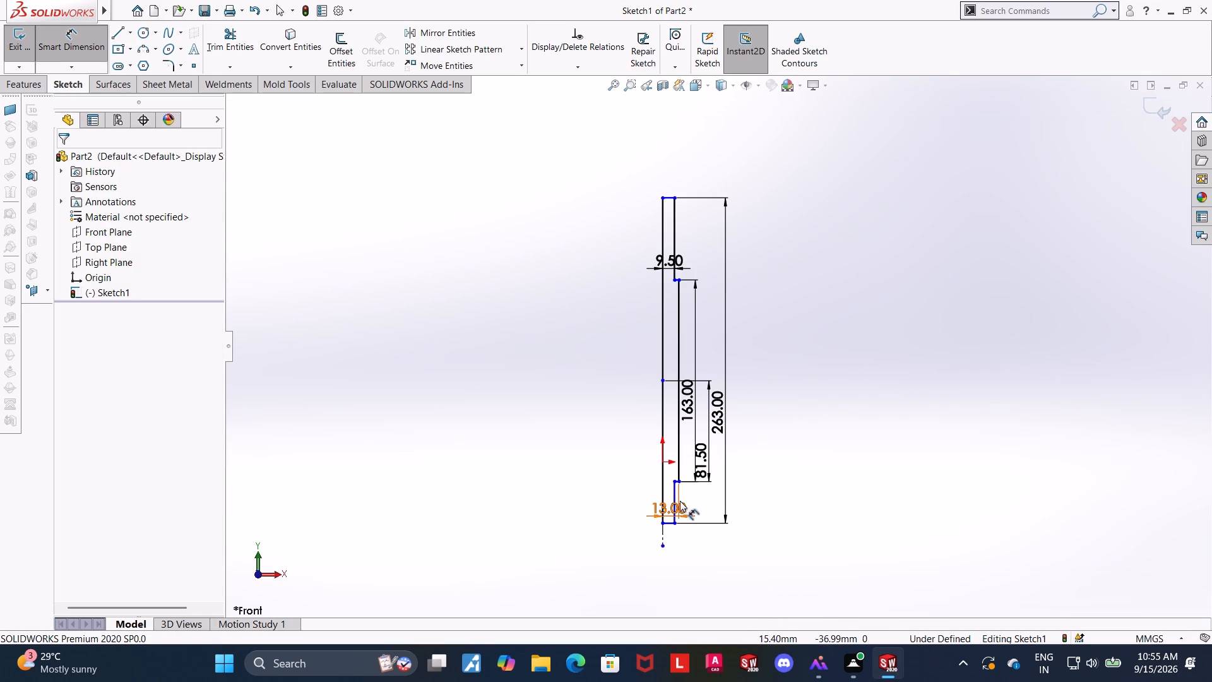
pyautogui.scroll(-4, 673, 475)
pyautogui.click(662, 414)
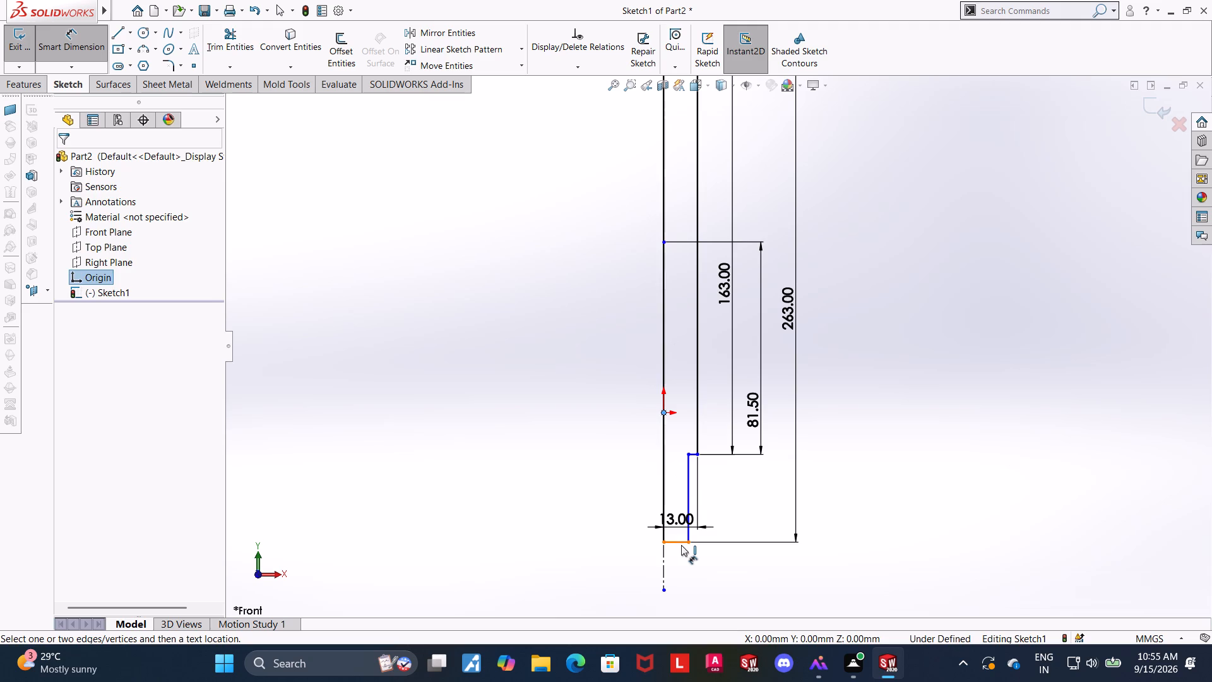
pyautogui.click(680, 545)
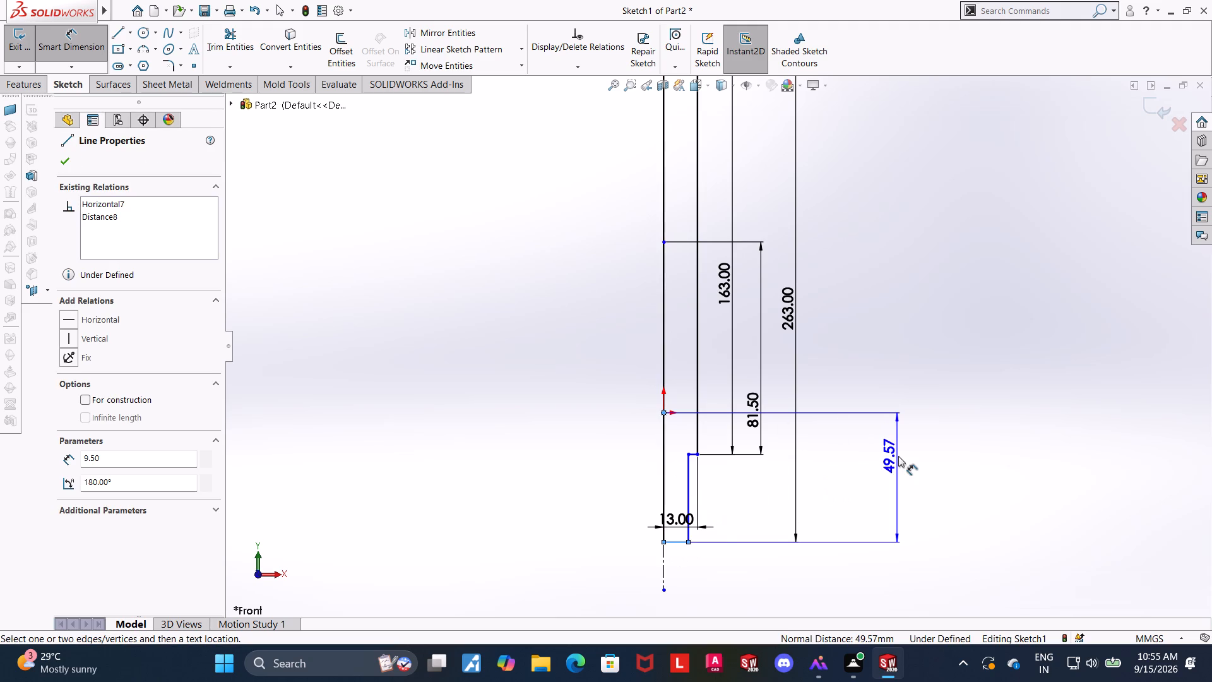
pyautogui.click(898, 456)
pyautogui.write('263/2')
pyautogui.press('Return')
pyautogui.press('Escape')
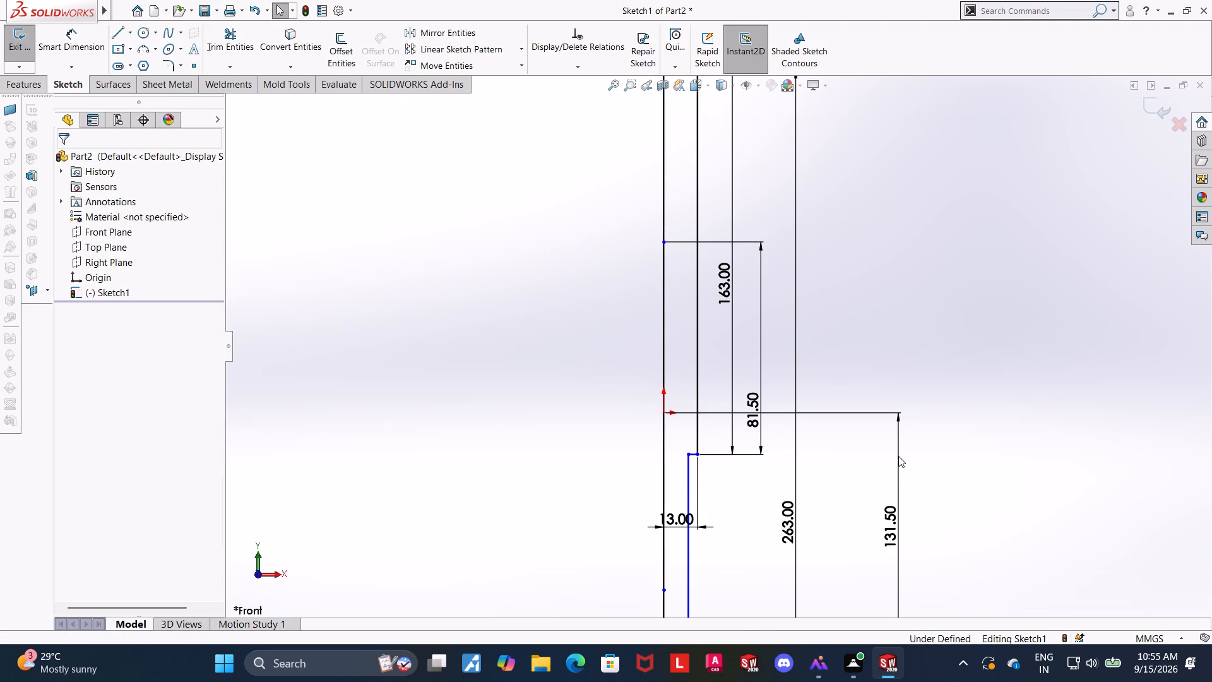
# Extend the centerline's lower end below the profile's bottom edge, to about Y -162 mm.
pyautogui.scroll(5, 893, 455)
pyautogui.scroll(-4, 716, 459)
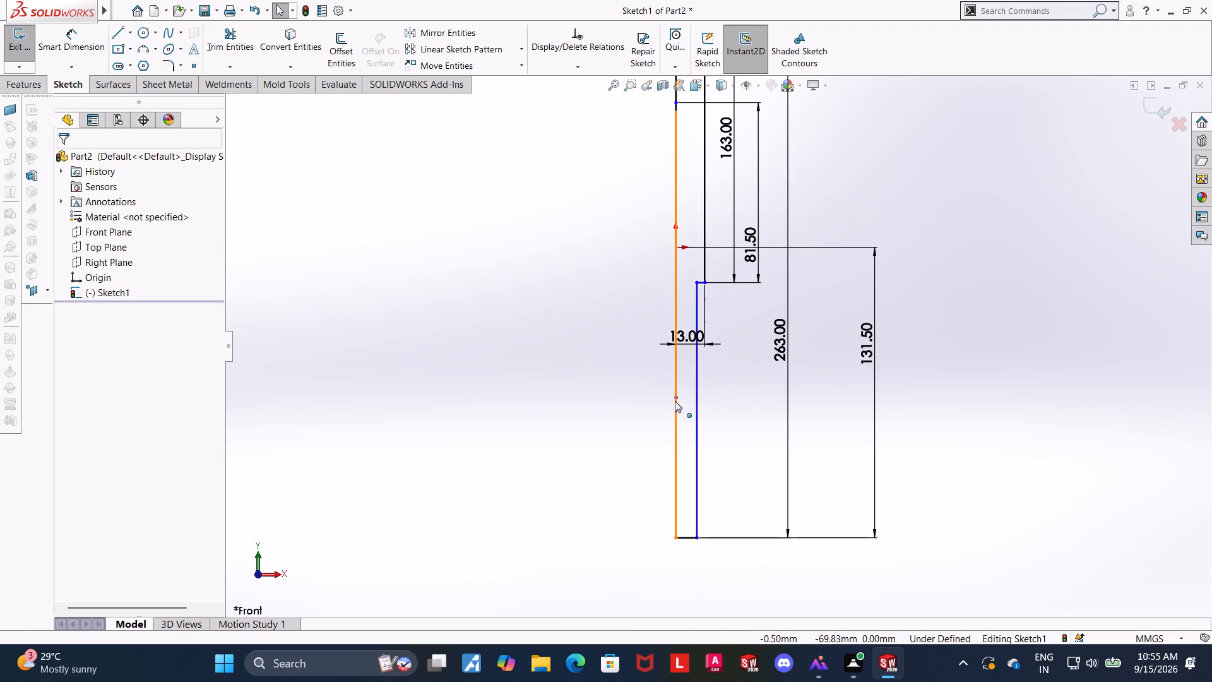
pyautogui.moveTo(675, 400); pyautogui.dragTo(662, 605)
pyautogui.press('Escape')
pyautogui.press('Escape')
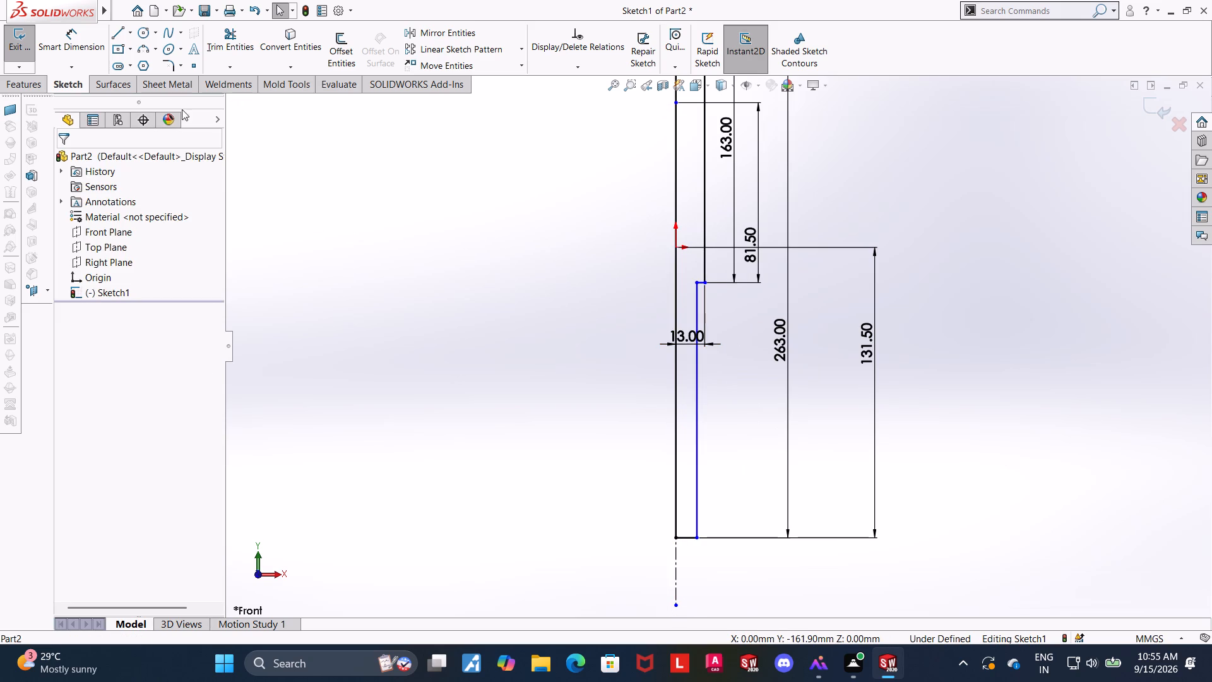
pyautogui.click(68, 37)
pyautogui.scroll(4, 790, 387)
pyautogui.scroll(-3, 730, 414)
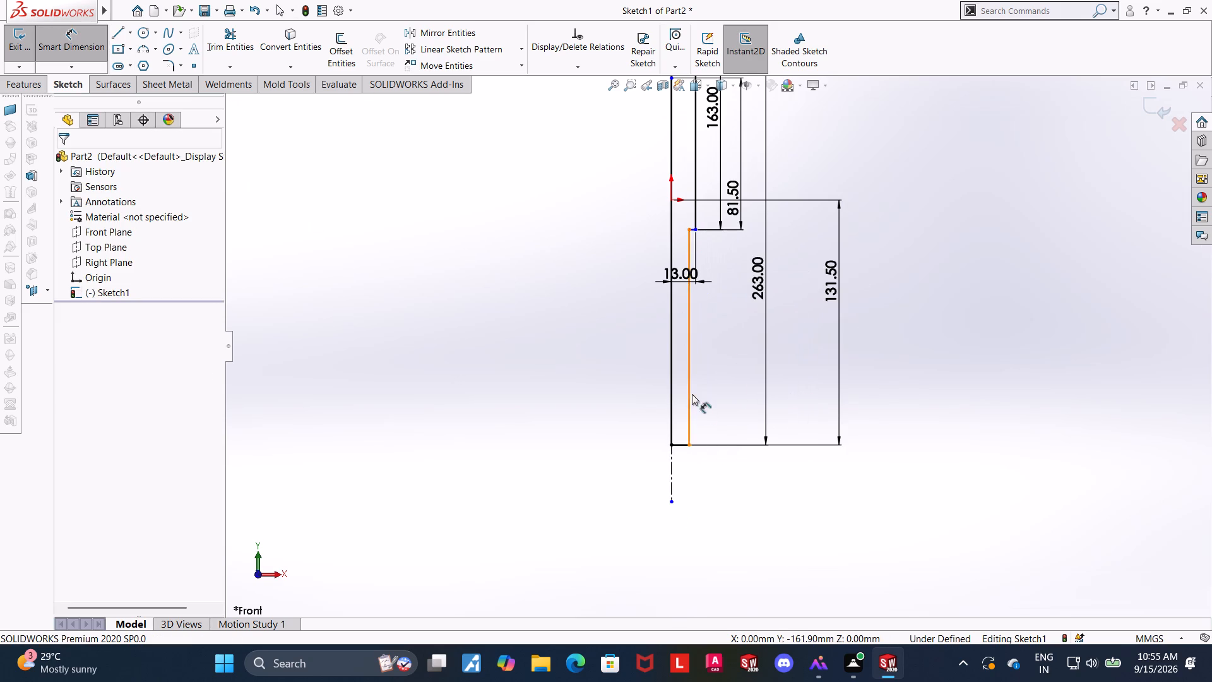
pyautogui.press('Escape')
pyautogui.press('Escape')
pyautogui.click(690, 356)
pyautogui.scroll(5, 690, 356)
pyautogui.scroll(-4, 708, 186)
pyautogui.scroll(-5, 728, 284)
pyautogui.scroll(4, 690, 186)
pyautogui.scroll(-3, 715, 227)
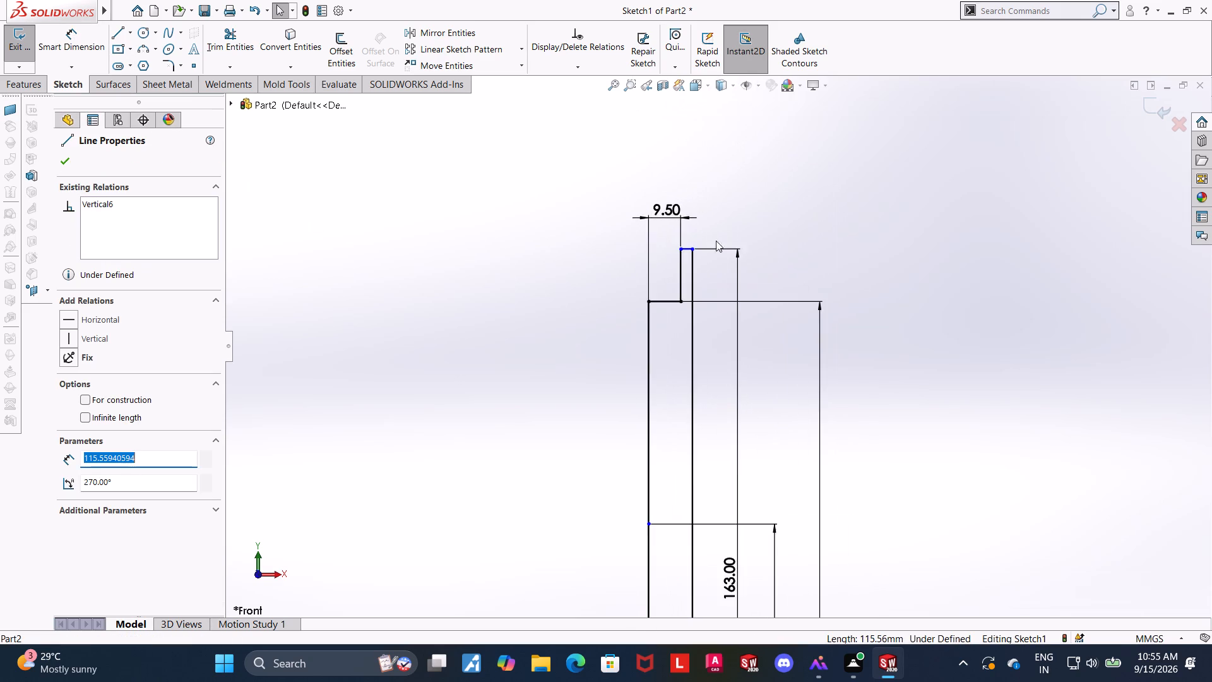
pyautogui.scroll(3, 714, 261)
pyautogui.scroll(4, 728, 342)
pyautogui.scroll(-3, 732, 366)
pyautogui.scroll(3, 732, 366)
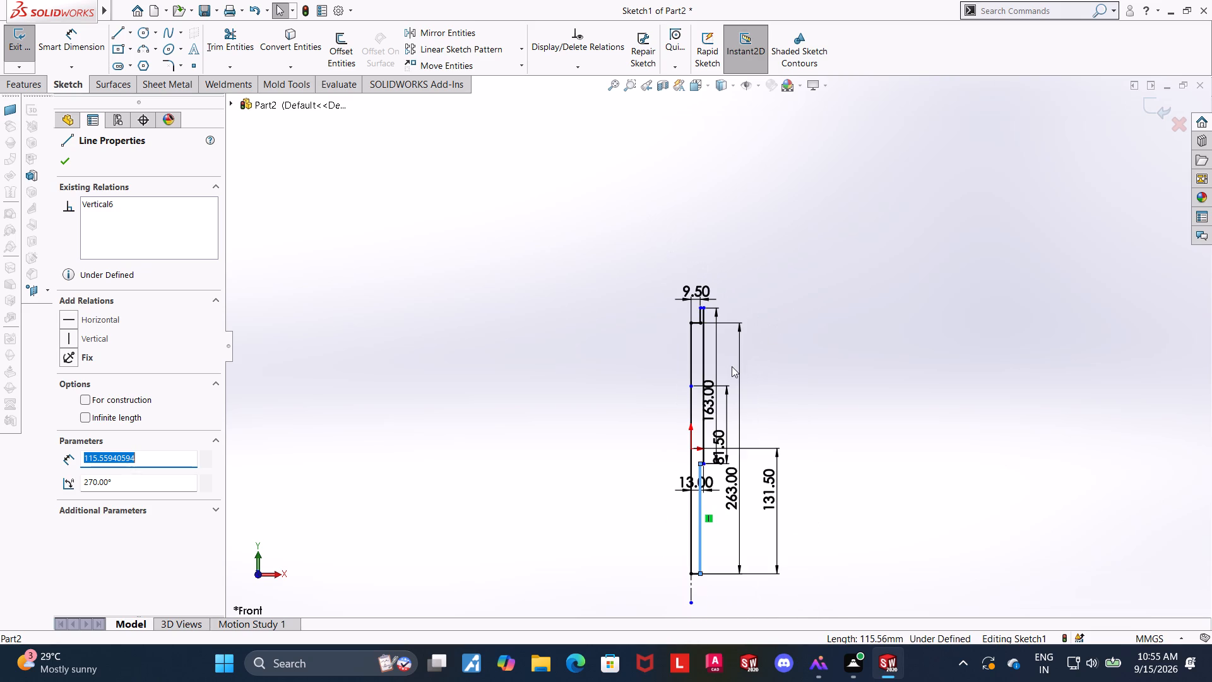
# Undo the centerline extension and the 131.5 mm value of the origin-to-bottom-edge distance.
pyautogui.press('Escape')
pyautogui.press('Escape')
pyautogui.press('Escape')
pyautogui.hotkey('ctrl', 'z')
pyautogui.hotkey('ctrl', 'z')
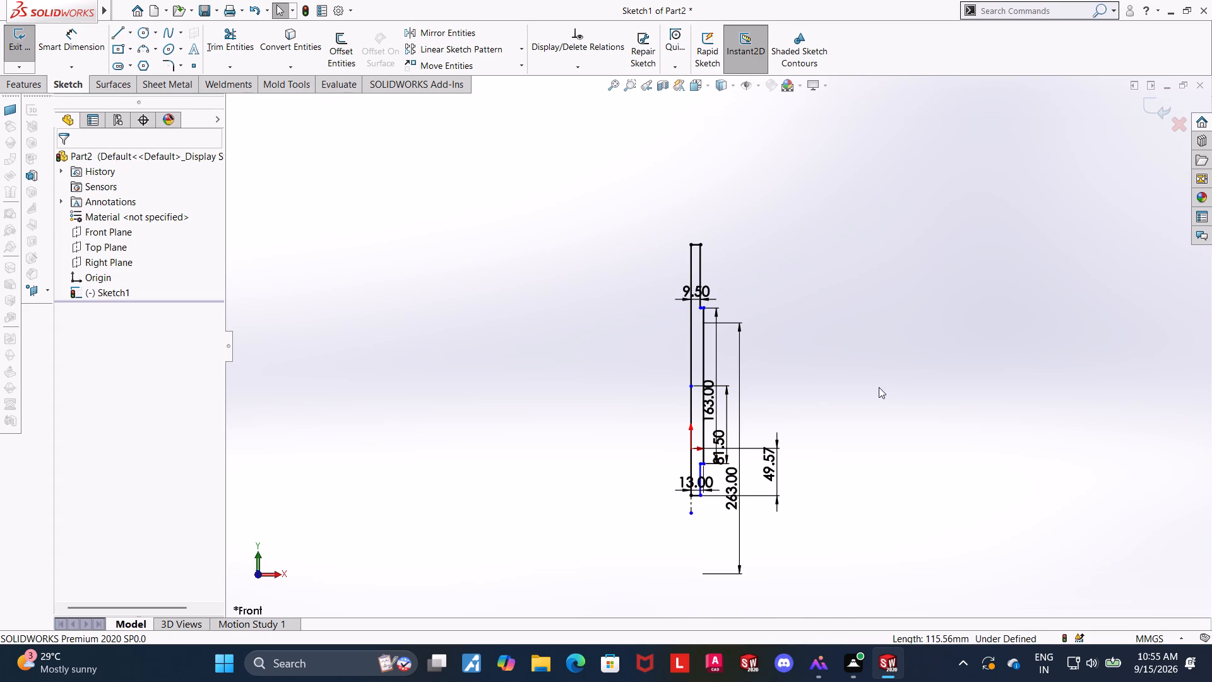
pyautogui.scroll(1, 797, 378)
pyautogui.press('Escape')
pyautogui.press('Escape')
# Delete the 81.5 mm dimension between the centerline's upper endpoint and the lower shoulder edge.
pyautogui.scroll(-4, 737, 388)
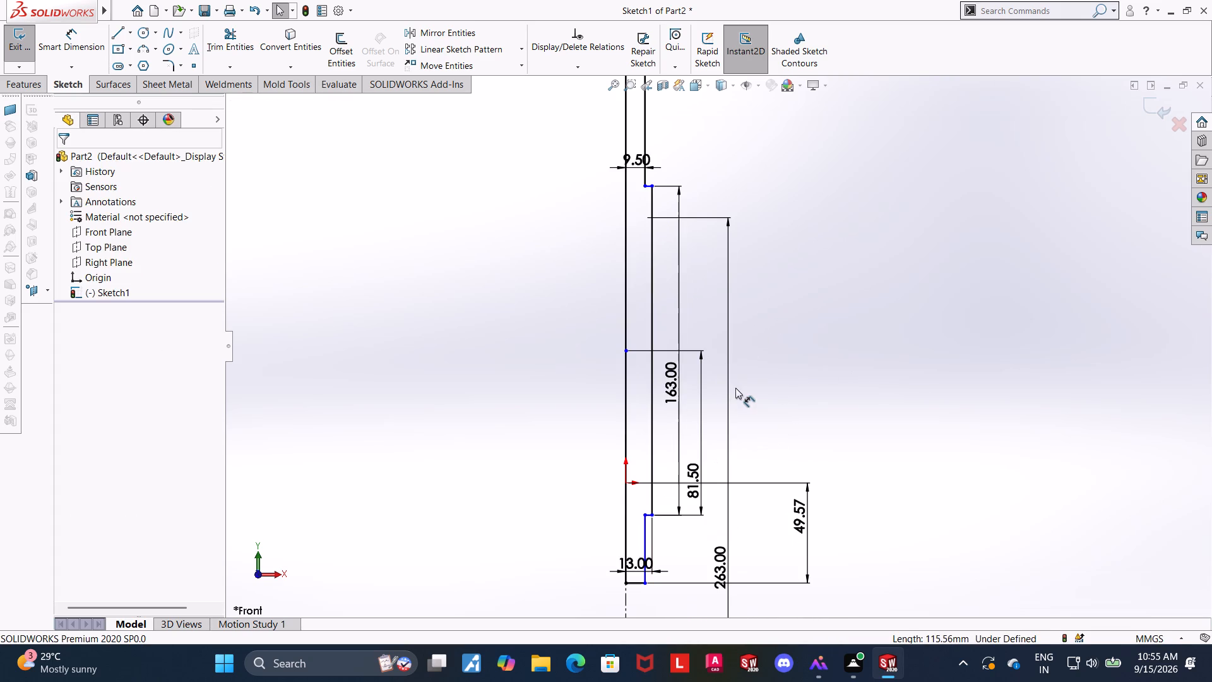
pyautogui.scroll(-1, 735, 388)
pyautogui.rightClick(695, 470)
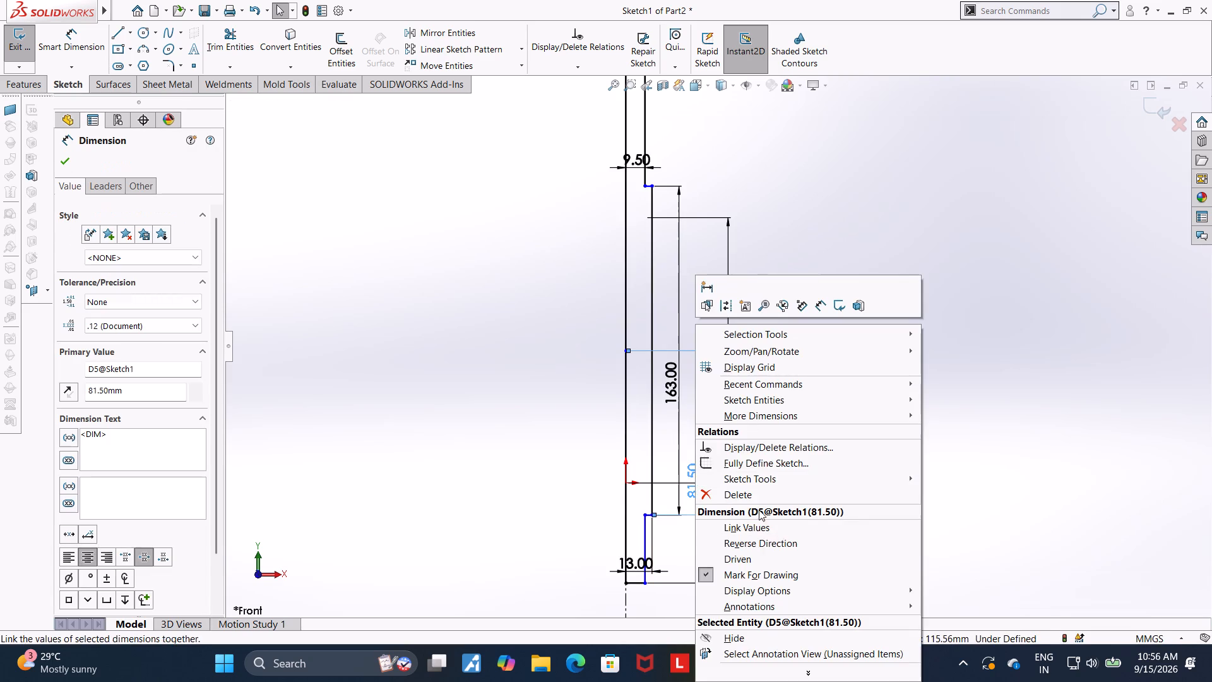
pyautogui.click(751, 500)
pyautogui.press('Escape')
pyautogui.press('Escape')
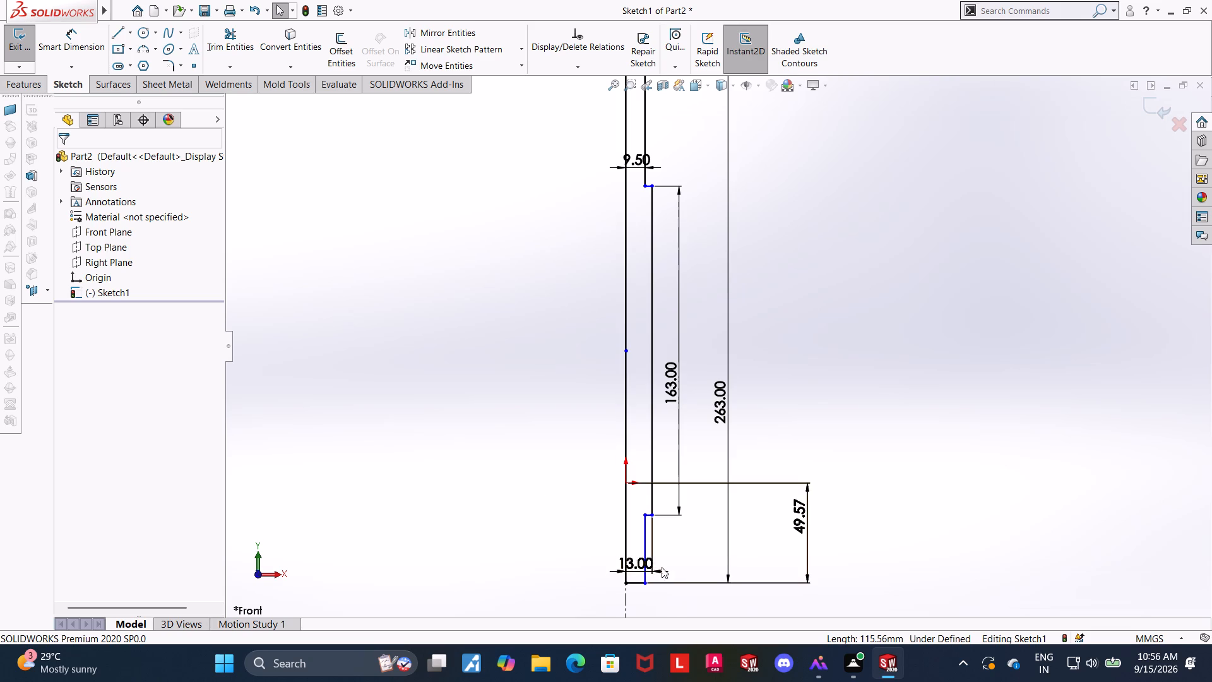
# Move the 13 mm width dimension to clear space below the profile's bottom edge.
pyautogui.moveTo(639, 562); pyautogui.dragTo(634, 625)
pyautogui.scroll(3, 689, 497)
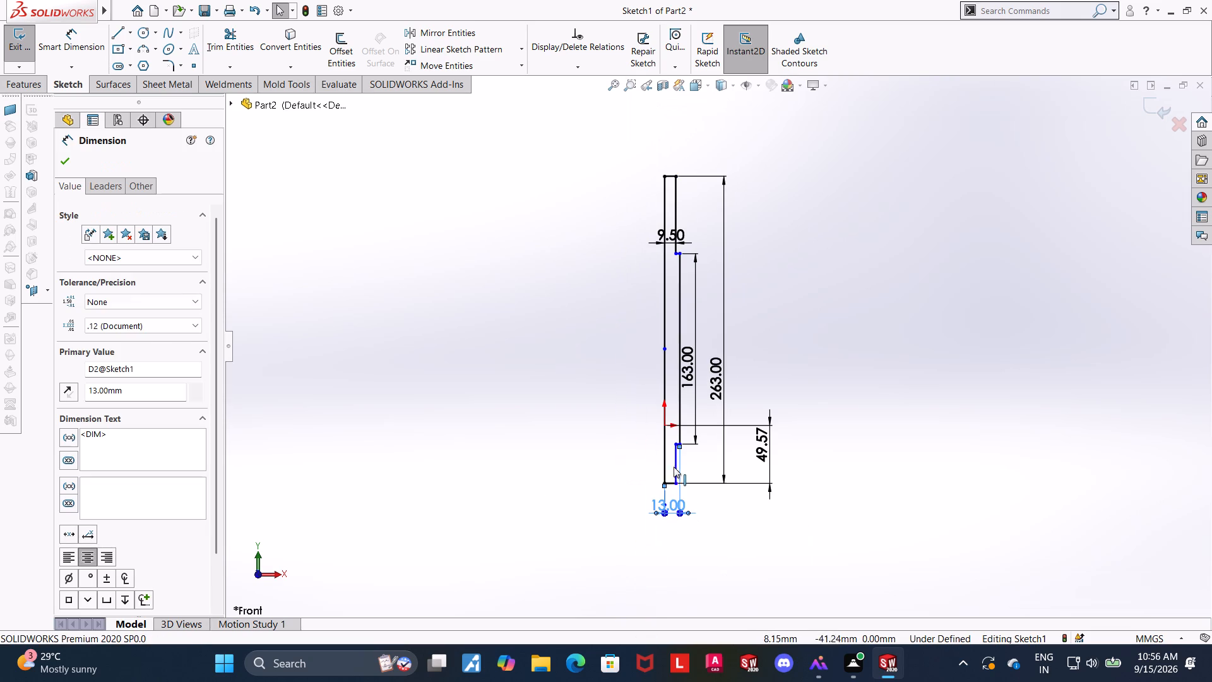
# Make the outer vertical edges of the upper and lower narrow end sections collinear.
pyautogui.click(674, 462)
pyautogui.keyDown('ctrl'); pyautogui.click(676, 202); pyautogui.keyUp('ctrl')
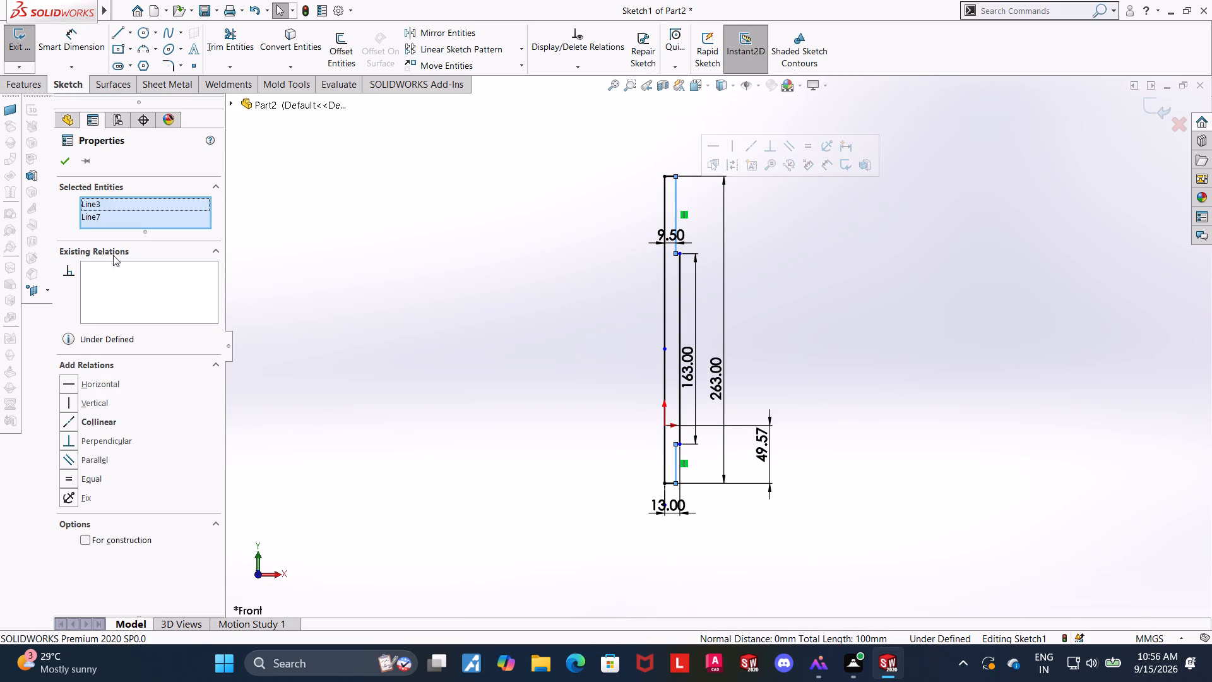
pyautogui.click(69, 424)
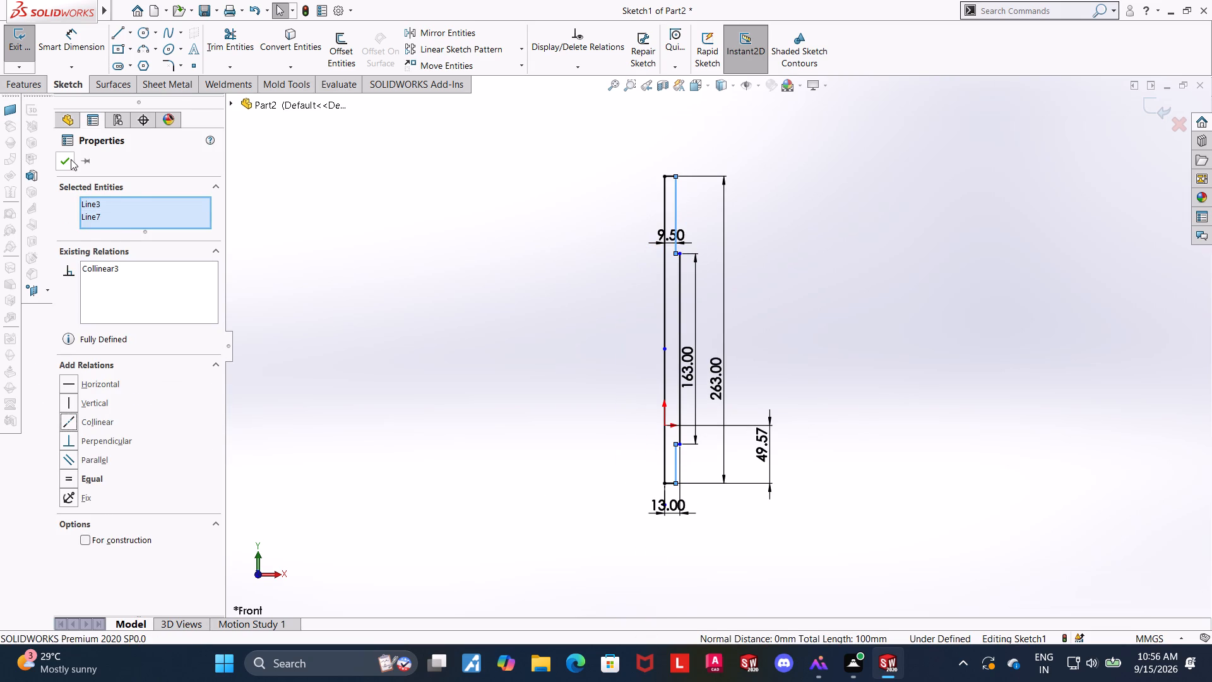
pyautogui.click(71, 159)
pyautogui.click(847, 333)
# Dimension the distance from the origin to the upper shoulder edge as 163/2, or 81.5 mm.
pyautogui.scroll(-4, 728, 411)
pyautogui.scroll(4, 667, 405)
pyautogui.scroll(-4, 708, 229)
pyautogui.press('Escape')
pyautogui.press('Escape')
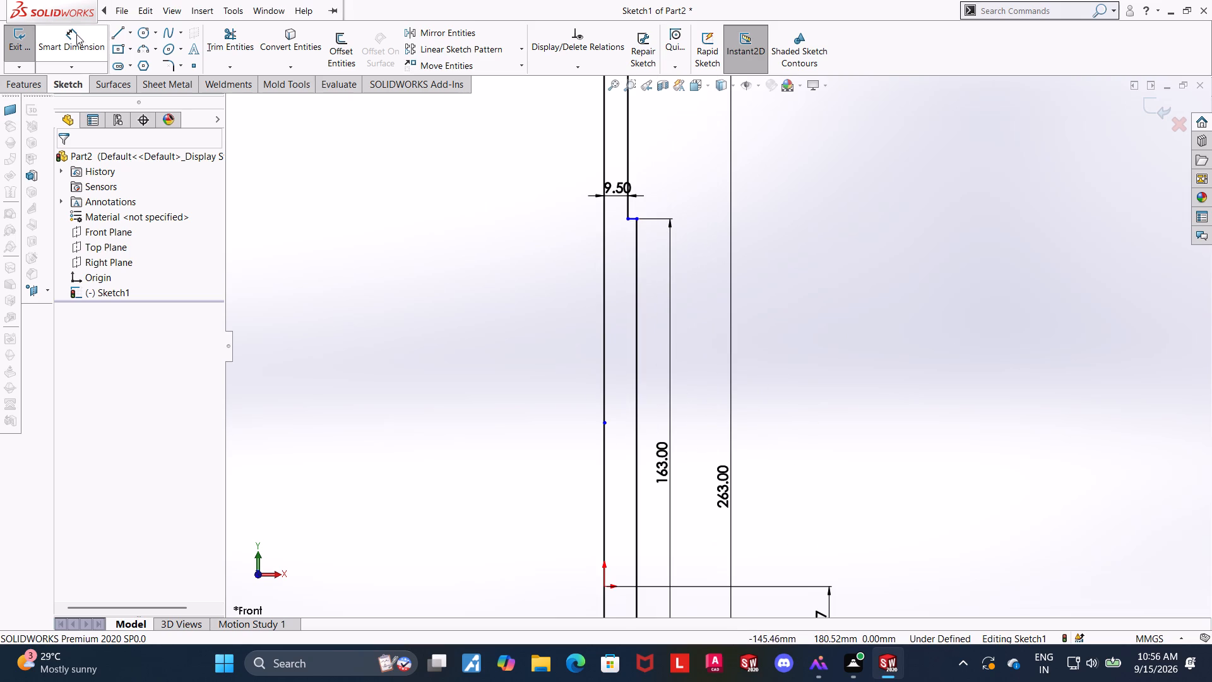
pyautogui.click(76, 34)
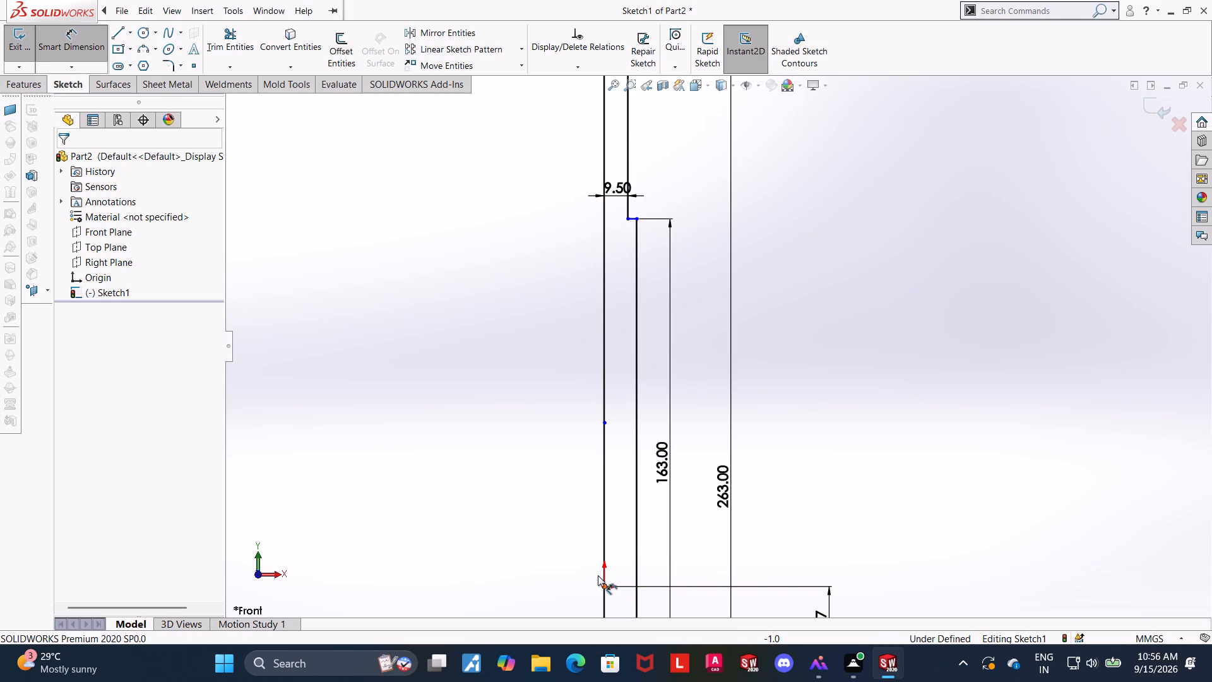
pyautogui.click(604, 586)
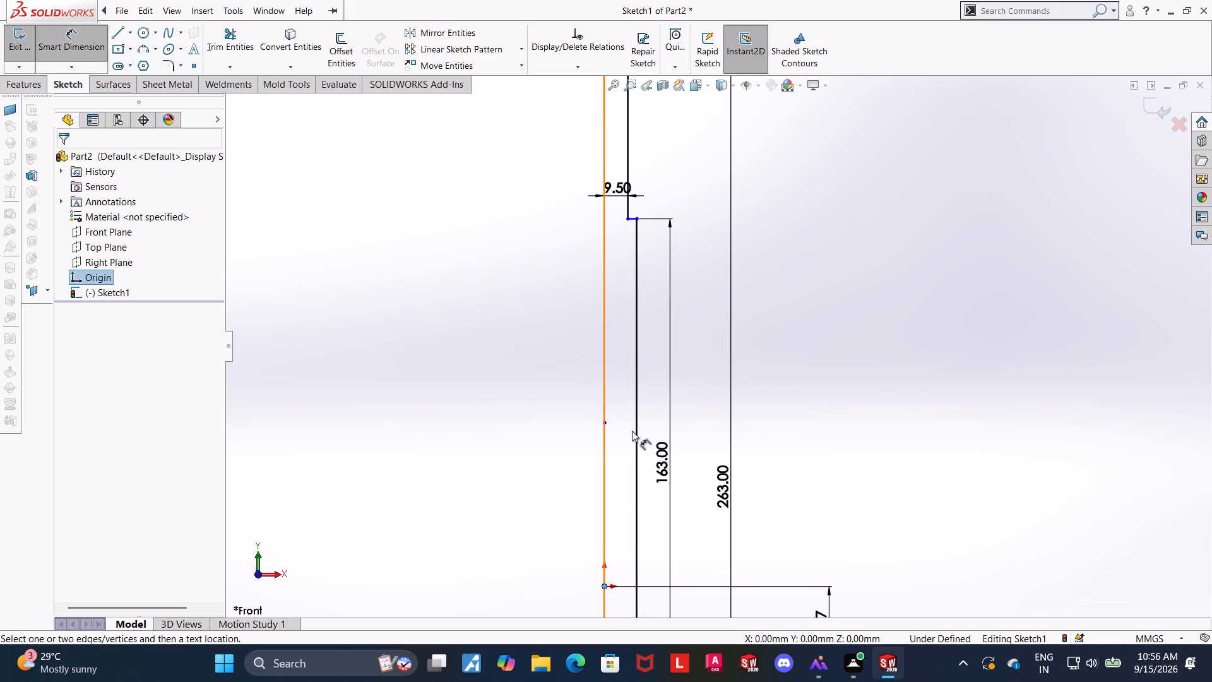
pyautogui.scroll(3, 636, 453)
pyautogui.scroll(-5, 677, 267)
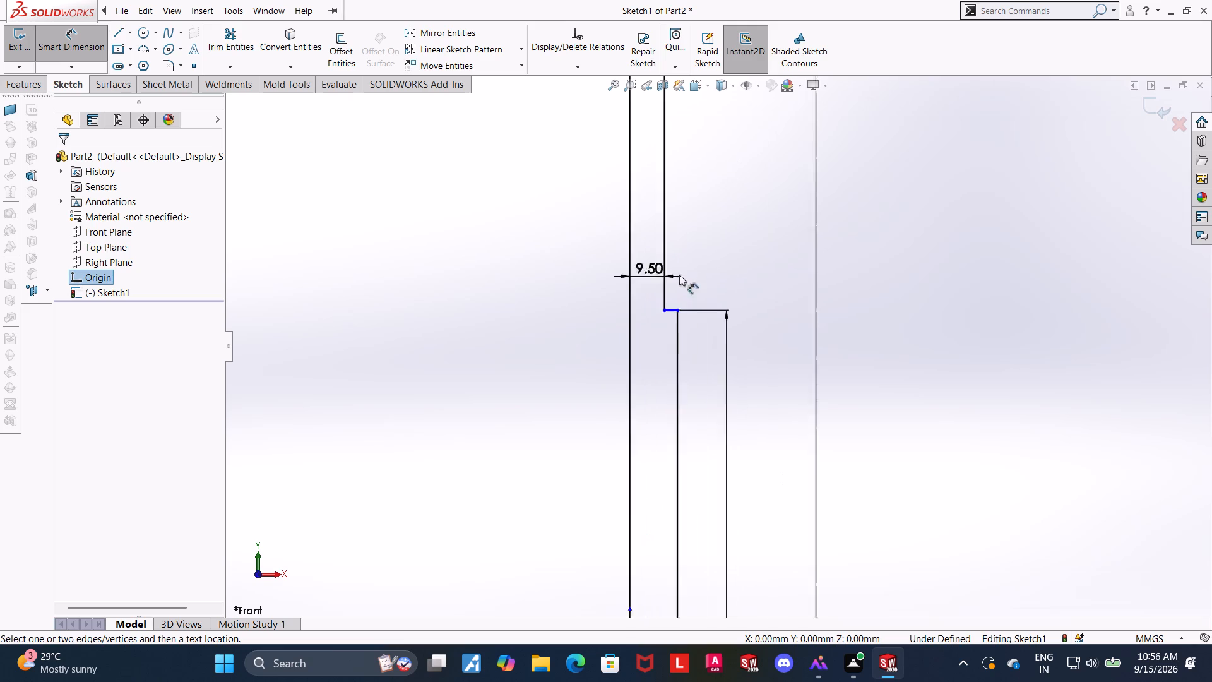
pyautogui.scroll(-3, 679, 275)
pyautogui.click(667, 344)
pyautogui.scroll(6, 677, 386)
pyautogui.scroll(5, 849, 436)
pyautogui.click(828, 404)
pyautogui.write('163')
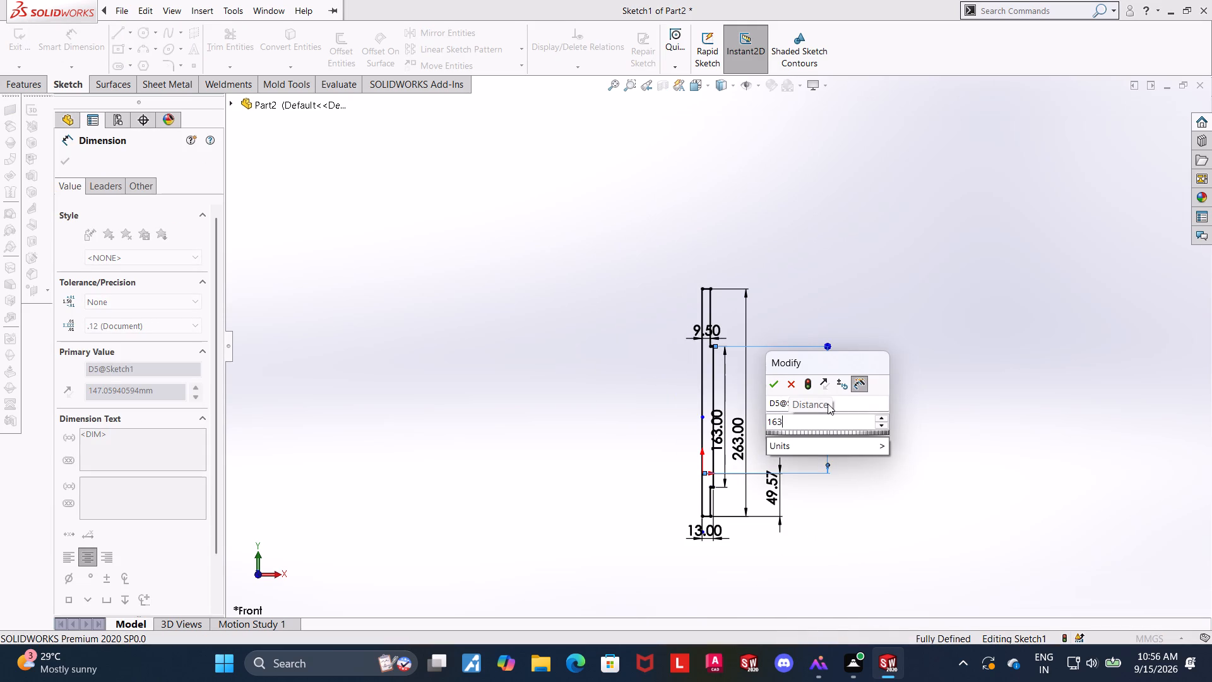
pyautogui.write('/2')
pyautogui.press('Return')
pyautogui.press('Escape')
pyautogui.scroll(3, 811, 512)
pyautogui.scroll(-5, 764, 457)
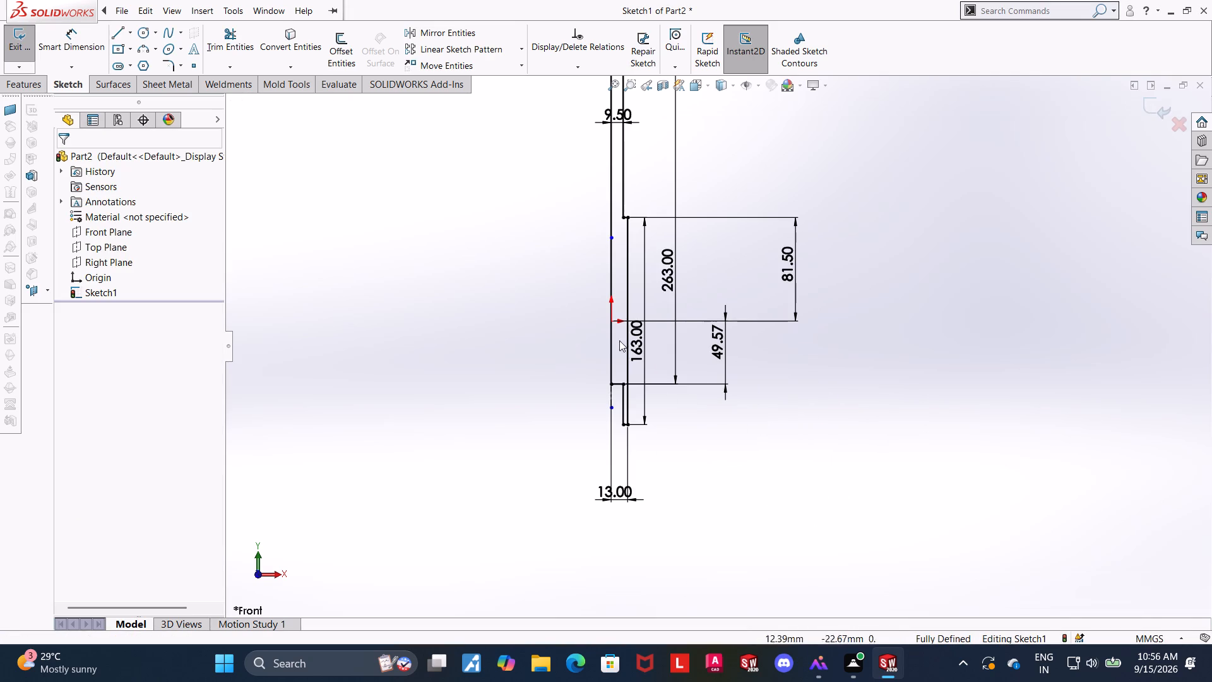
pyautogui.scroll(-3, 626, 273)
pyautogui.scroll(4, 641, 327)
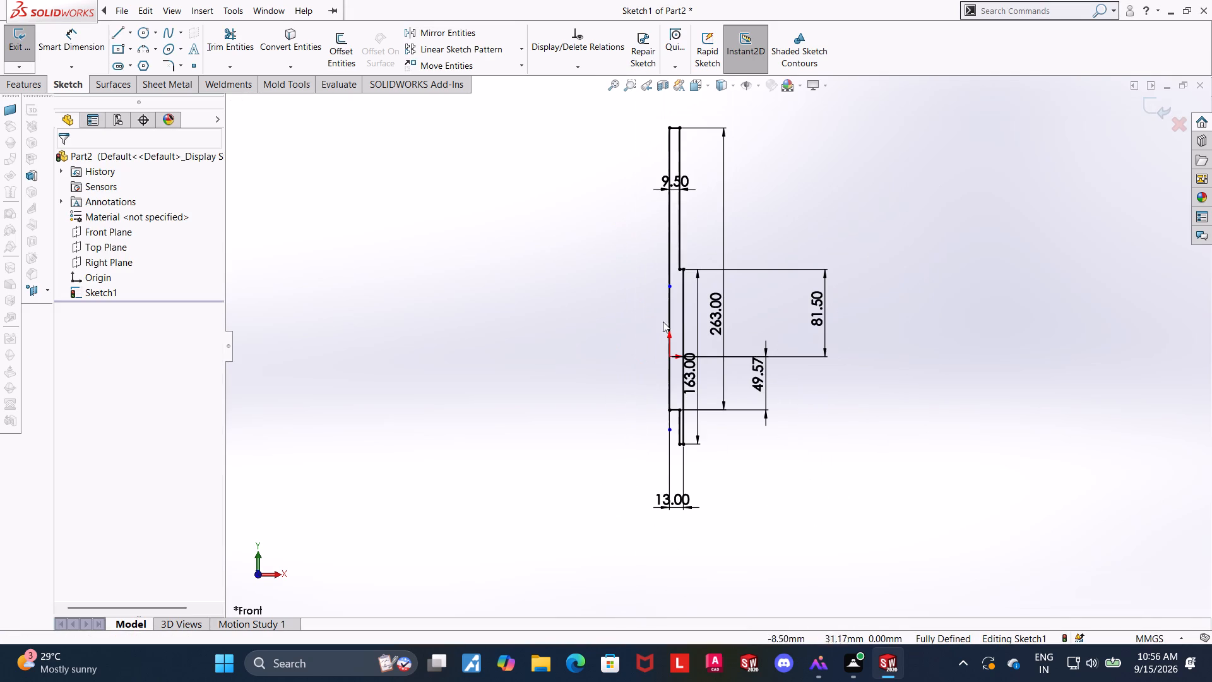
# Undo the 81.5 mm value of the origin-to-upper-shoulder distance.
pyautogui.hotkey('ctrl', 'x')
pyautogui.hotkey('ctrl', 'z')
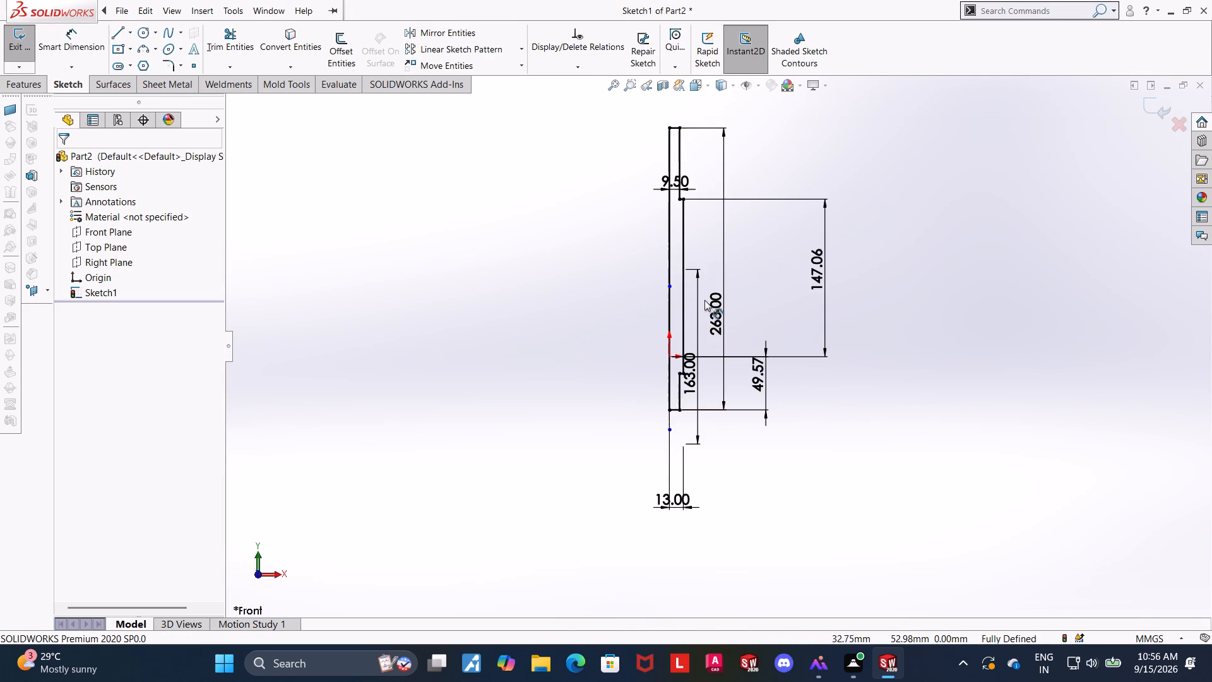
pyautogui.scroll(-5, 705, 321)
pyautogui.press('Escape')
pyautogui.press('Escape')
pyautogui.scroll(2, 700, 364)
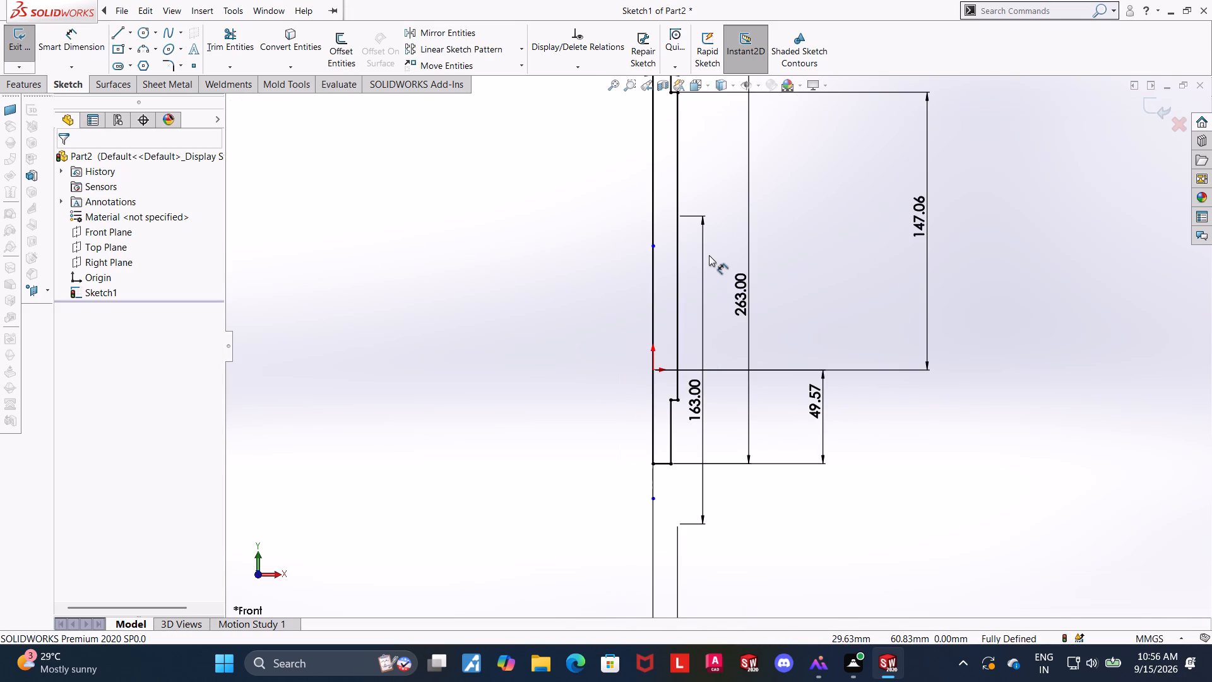
pyautogui.scroll(4, 709, 255)
pyautogui.scroll(-1, 711, 211)
pyautogui.press('Escape')
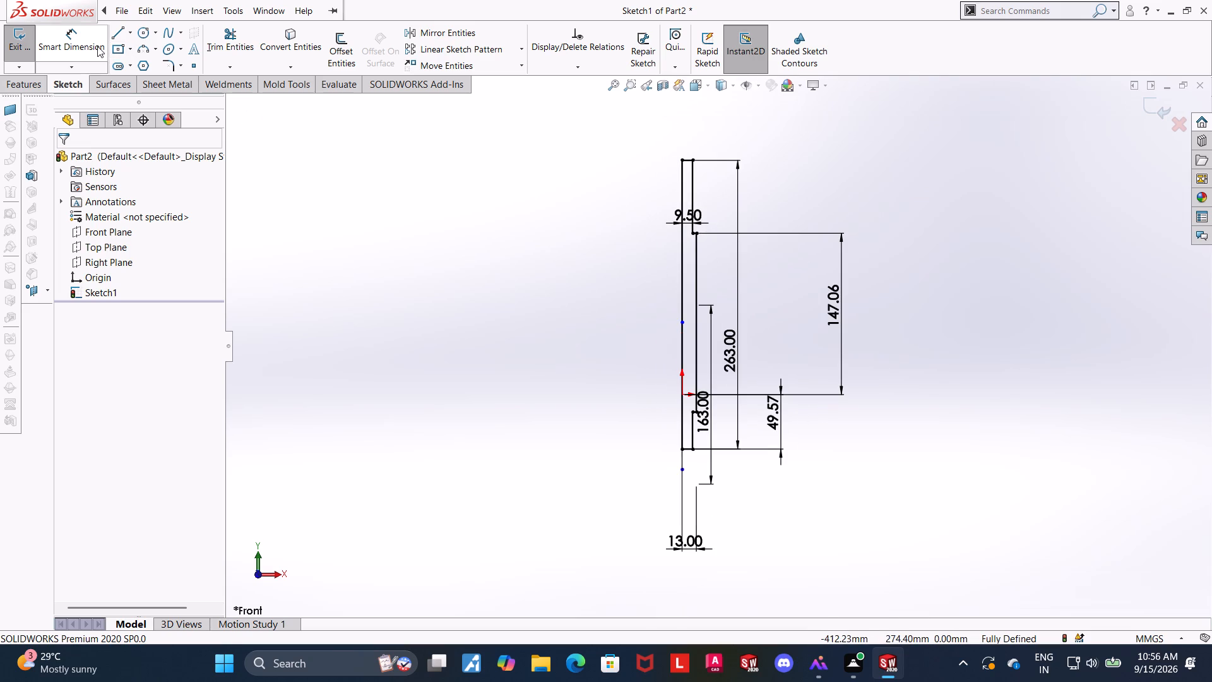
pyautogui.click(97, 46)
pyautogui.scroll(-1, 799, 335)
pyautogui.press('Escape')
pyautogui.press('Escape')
# Move the 263 mm overall length dimension farther from the profile, outside the other vertical dimensions.
pyautogui.moveTo(709, 350); pyautogui.dragTo(854, 357)
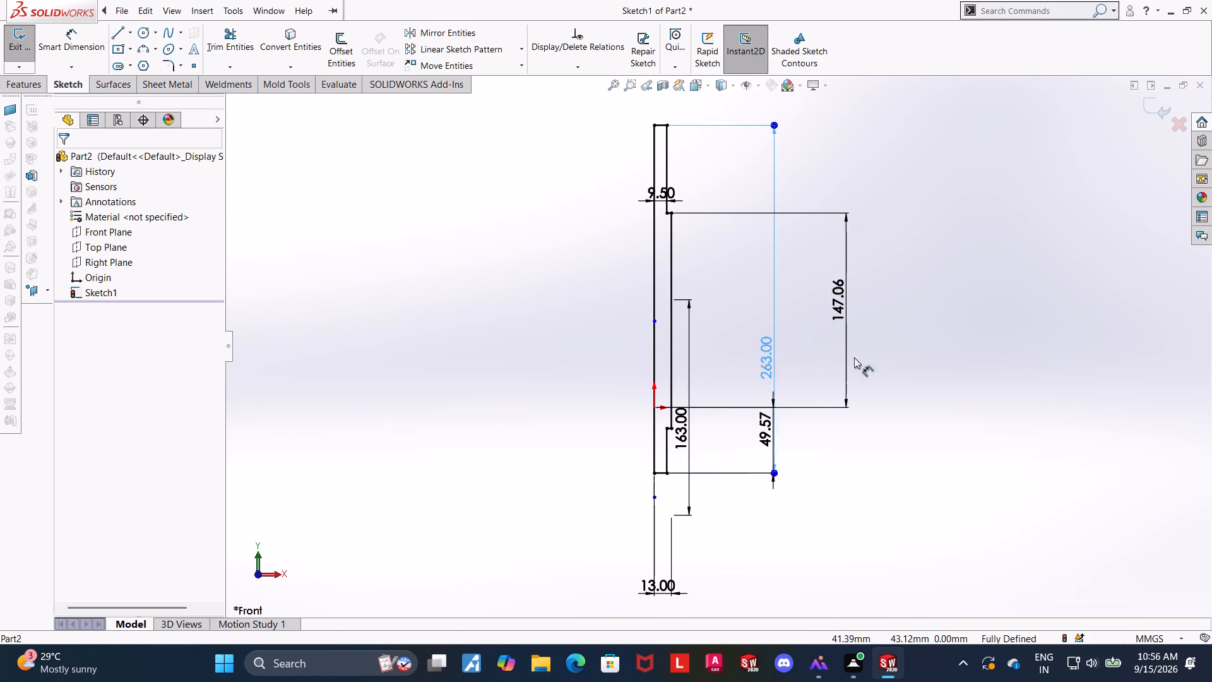
pyautogui.moveTo(854, 357); pyautogui.dragTo(930, 357)
pyautogui.press('Escape')
pyautogui.press('Escape')
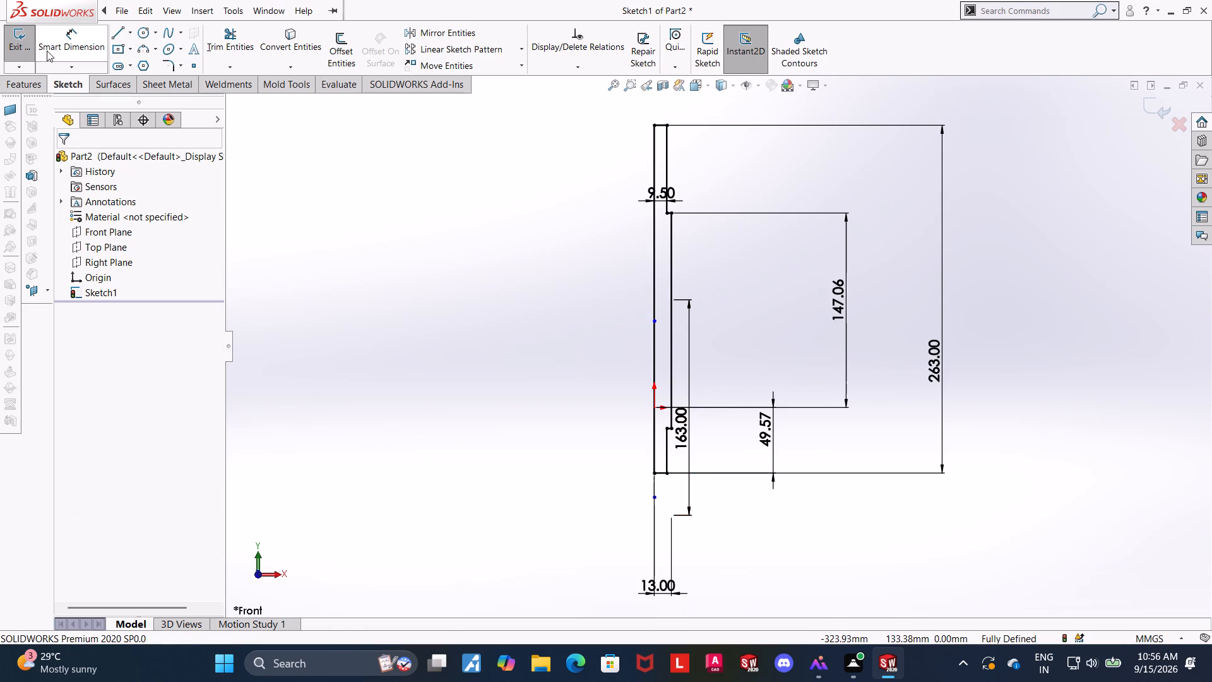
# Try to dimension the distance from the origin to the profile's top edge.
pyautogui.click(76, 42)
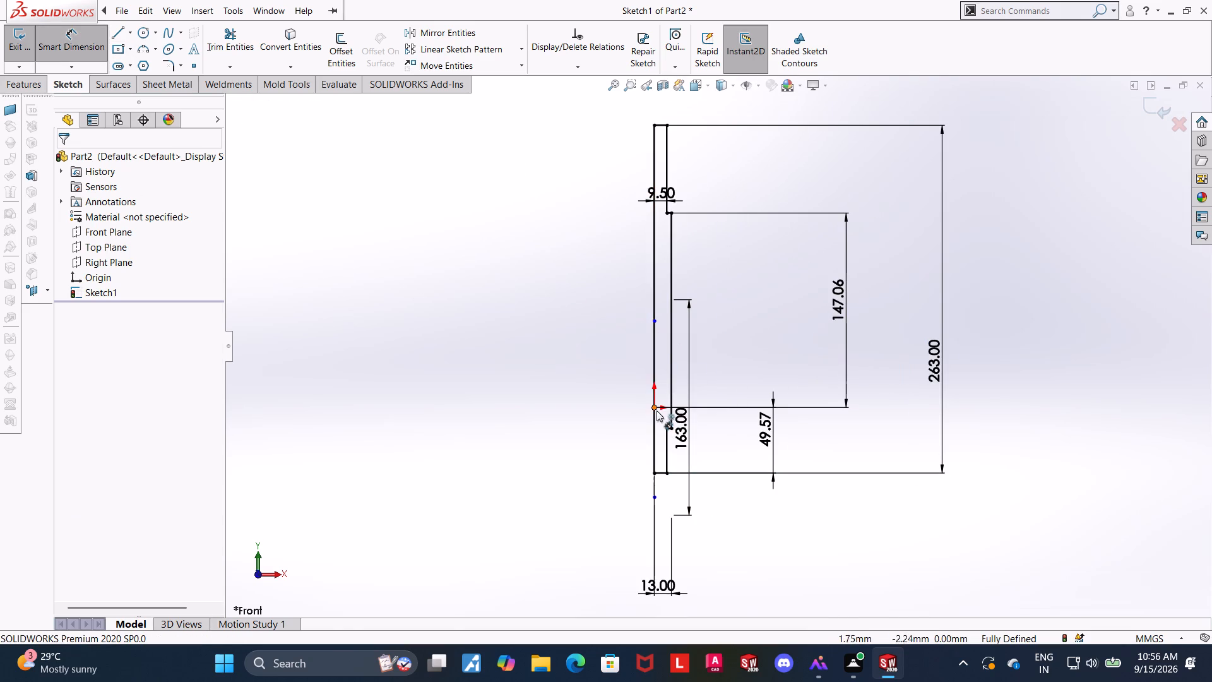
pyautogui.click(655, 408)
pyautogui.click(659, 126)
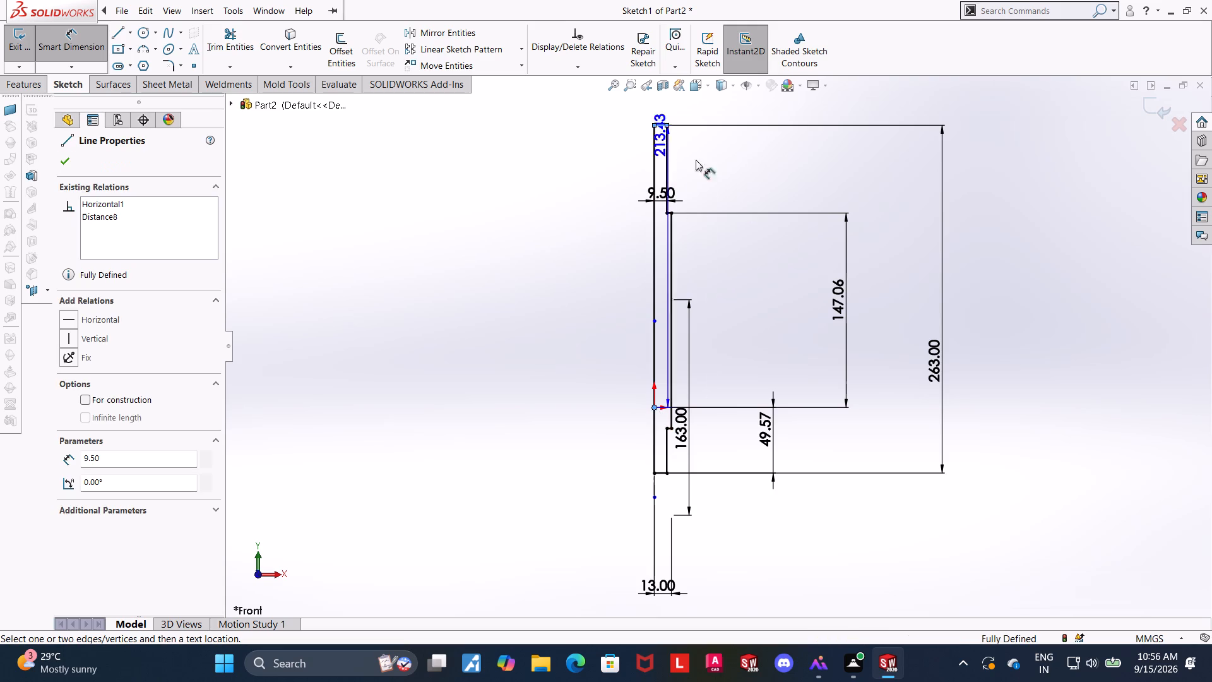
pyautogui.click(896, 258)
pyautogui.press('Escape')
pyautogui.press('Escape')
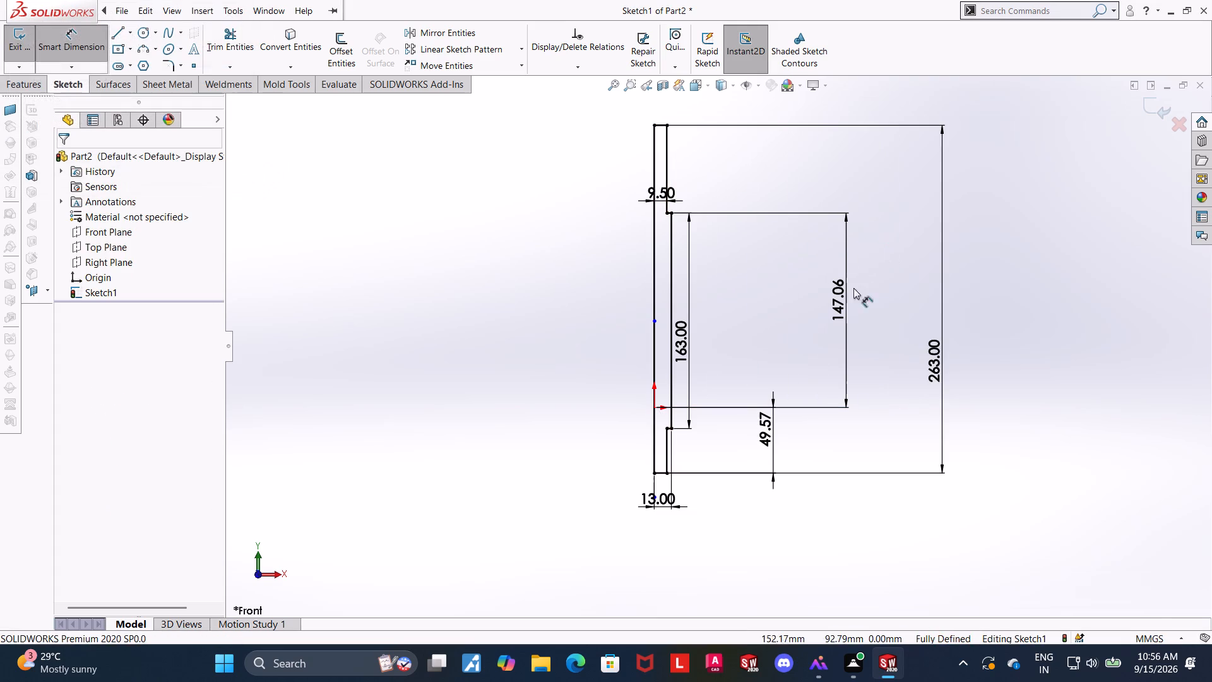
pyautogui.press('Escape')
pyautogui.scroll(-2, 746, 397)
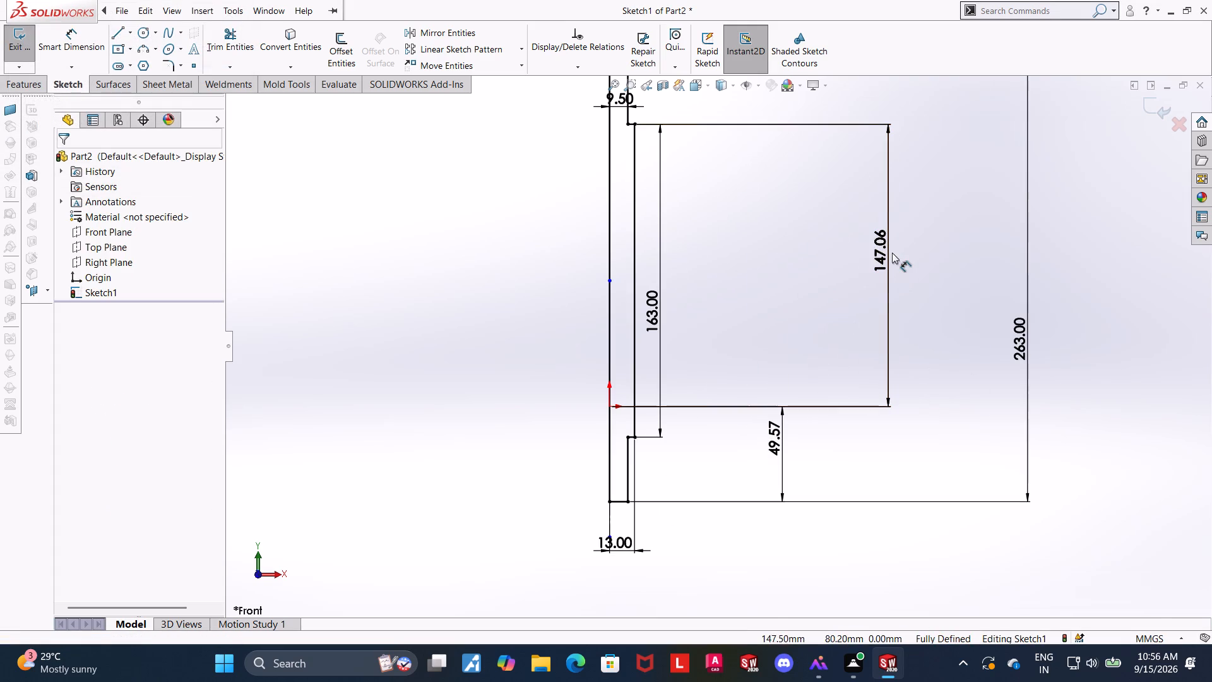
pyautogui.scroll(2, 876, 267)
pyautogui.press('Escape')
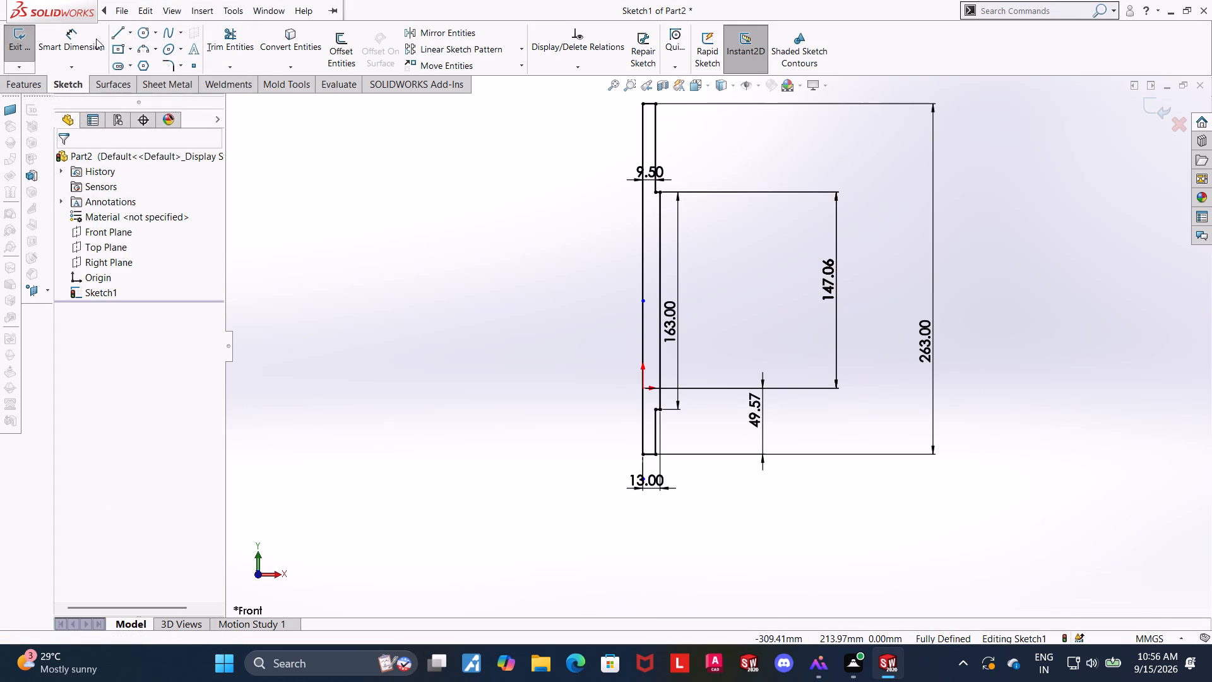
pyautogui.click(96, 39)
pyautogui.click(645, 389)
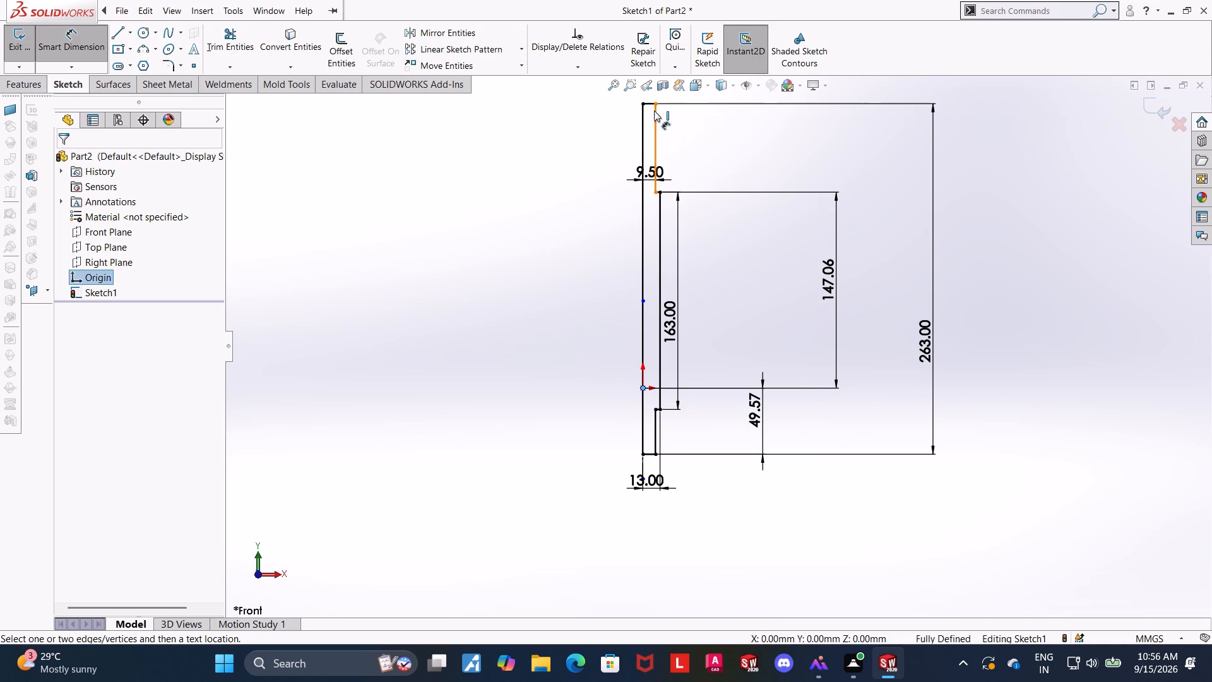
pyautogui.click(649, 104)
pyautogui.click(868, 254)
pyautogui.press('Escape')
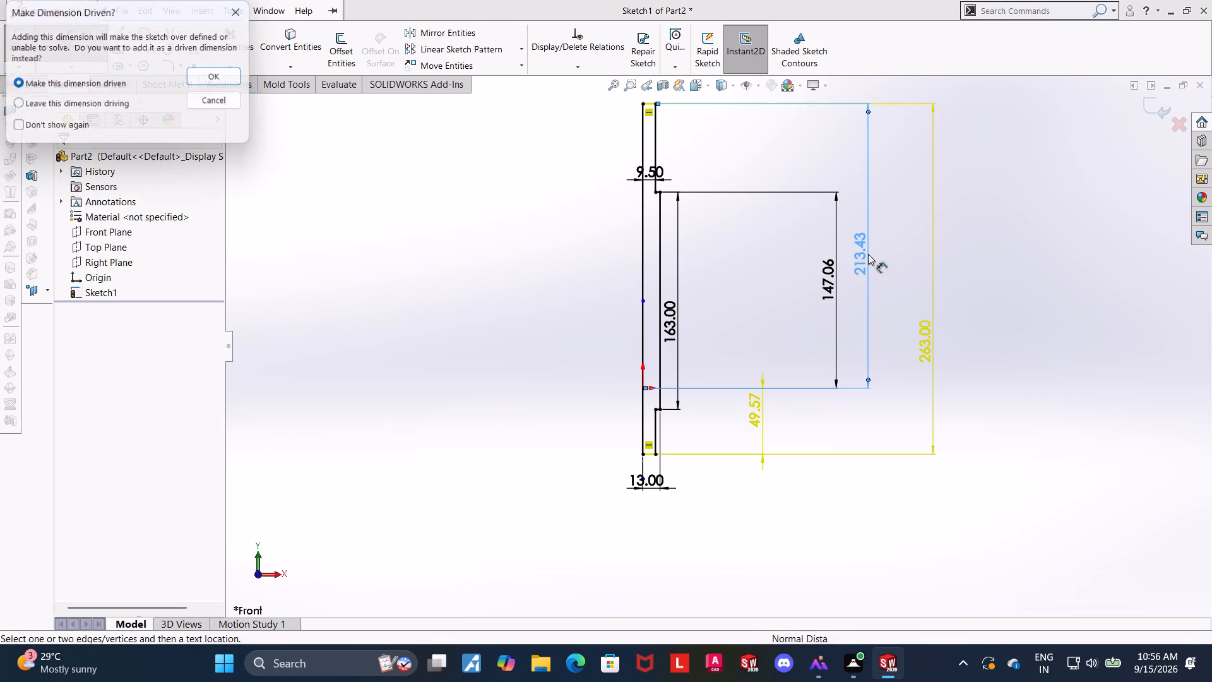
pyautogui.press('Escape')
# Delete the 49.57 mm dimension between the origin and the profile's bottom edge.
pyautogui.rightClick(757, 417)
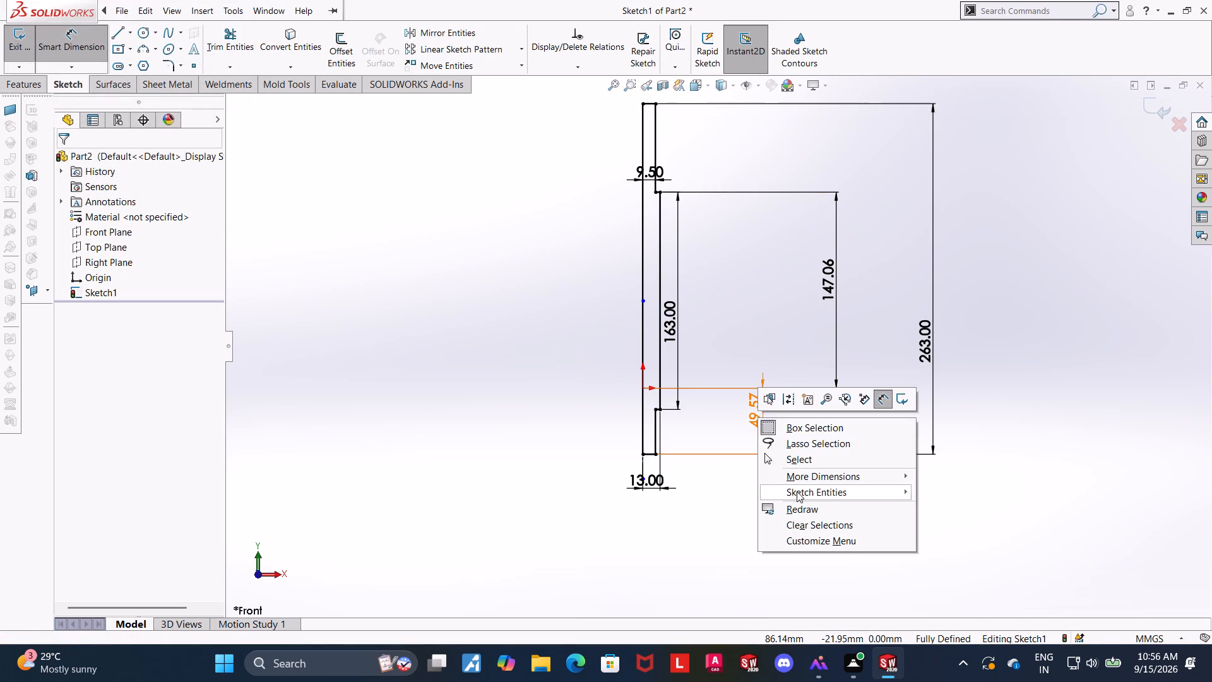
pyautogui.press('Escape')
pyautogui.press('Escape')
pyautogui.press('Escape')
pyautogui.rightClick(757, 422)
pyautogui.click(785, 498)
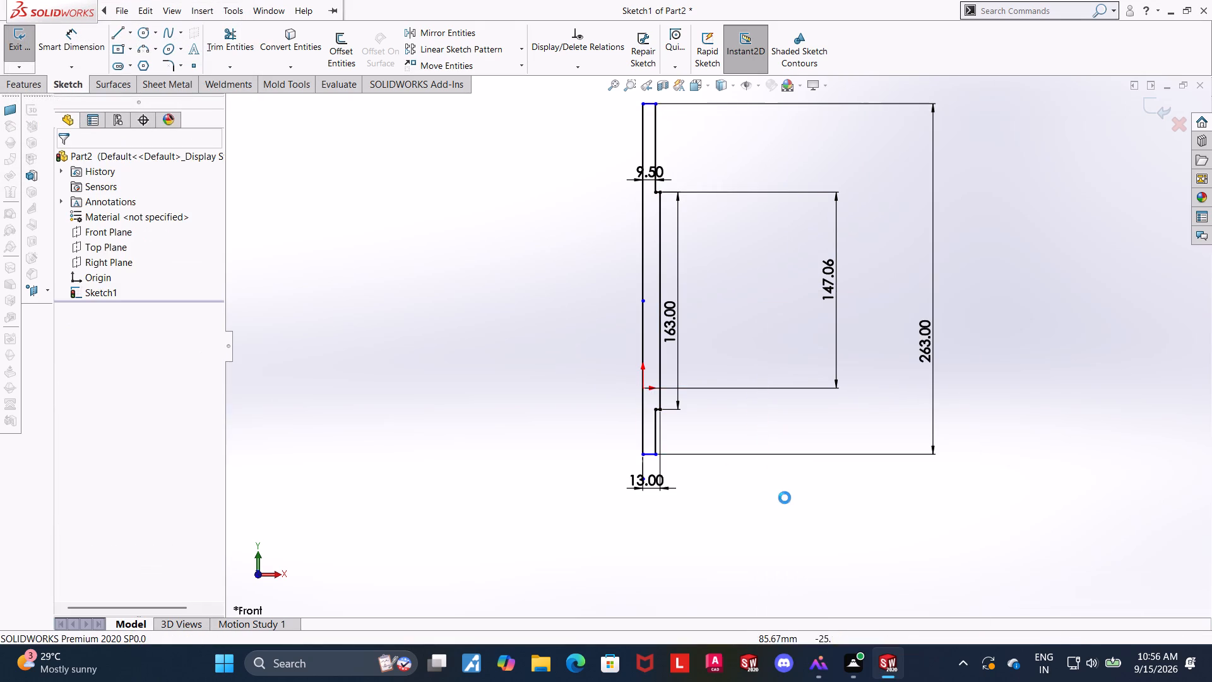
pyautogui.press('Escape')
pyautogui.press('Escape')
# Dimension the distance from the origin to the profile's top edge as 263/2, or 131.5 mm.
pyautogui.click(76, 44)
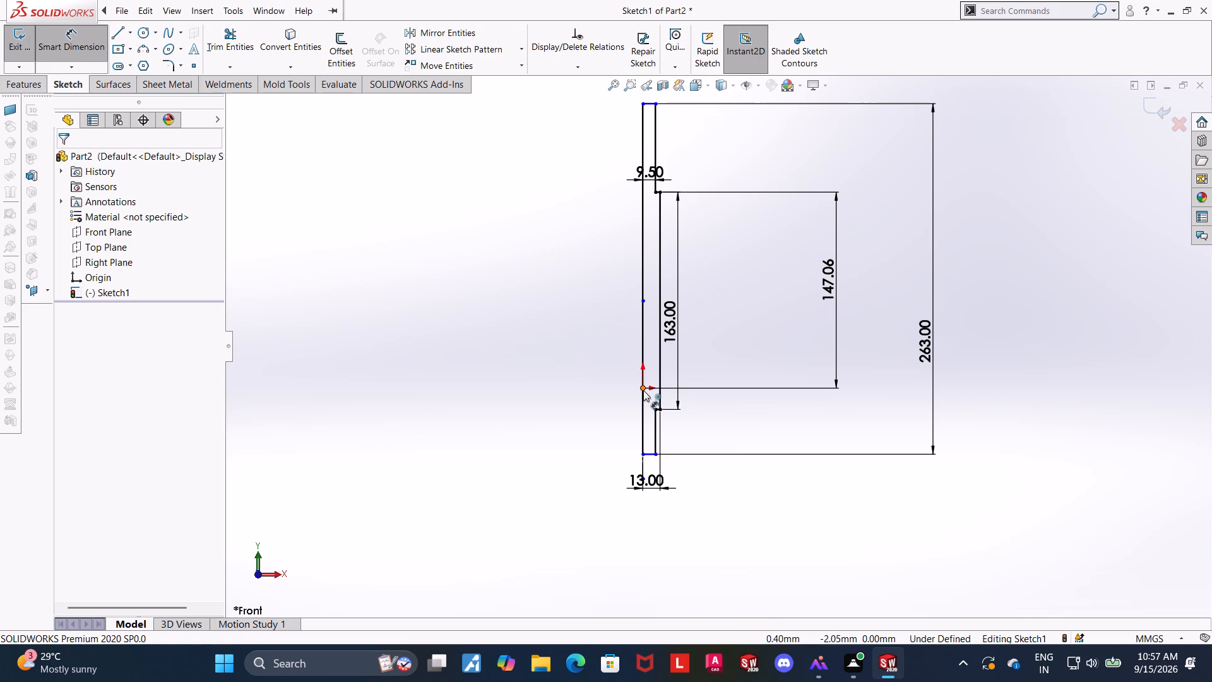
pyautogui.click(643, 388)
pyautogui.click(650, 103)
pyautogui.click(879, 260)
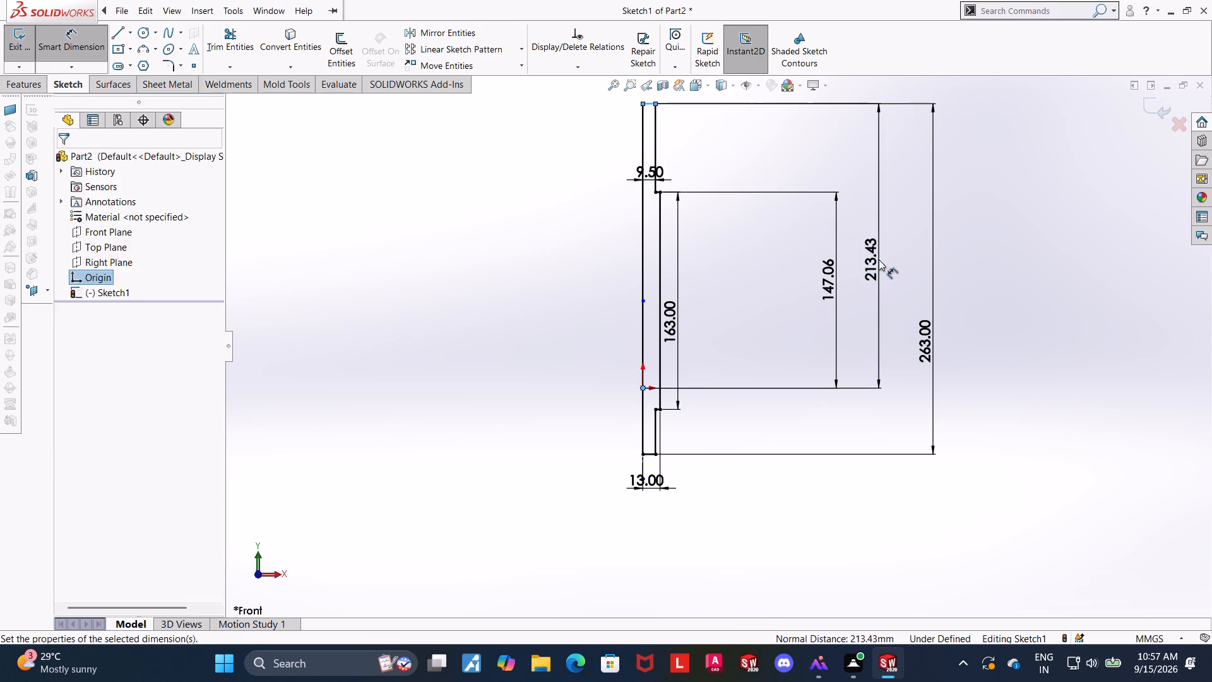
pyautogui.write('263/2')
pyautogui.press('Return')
pyautogui.press('Escape')
pyautogui.press('Escape')
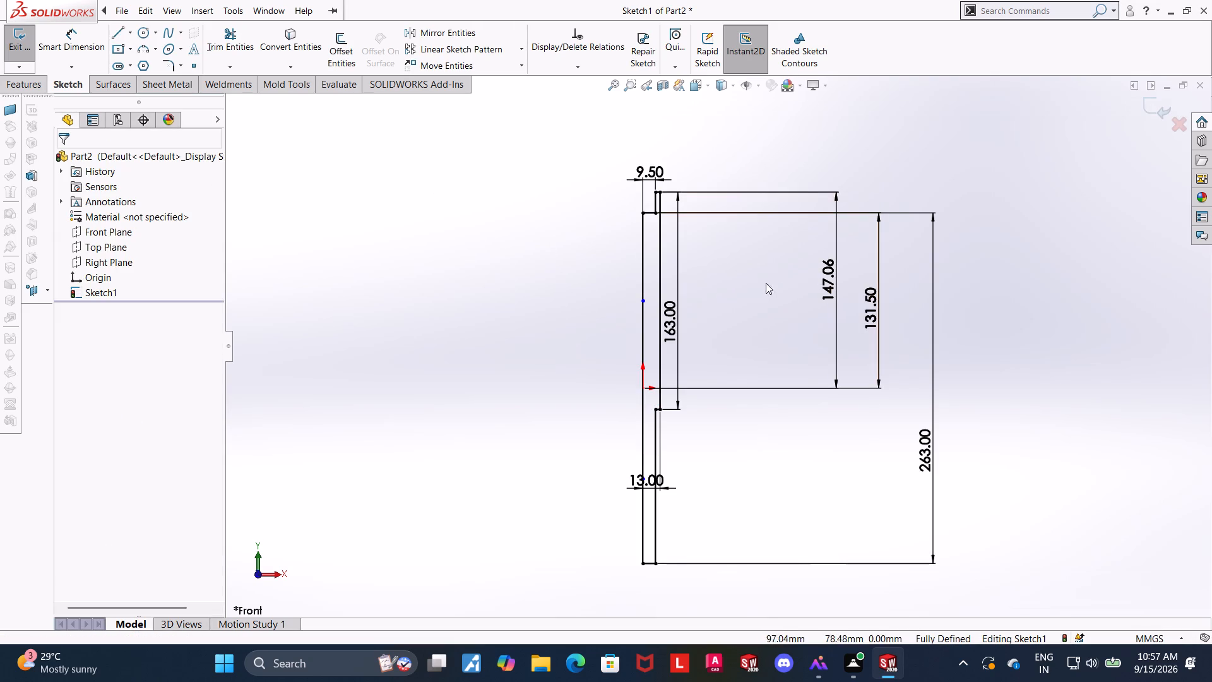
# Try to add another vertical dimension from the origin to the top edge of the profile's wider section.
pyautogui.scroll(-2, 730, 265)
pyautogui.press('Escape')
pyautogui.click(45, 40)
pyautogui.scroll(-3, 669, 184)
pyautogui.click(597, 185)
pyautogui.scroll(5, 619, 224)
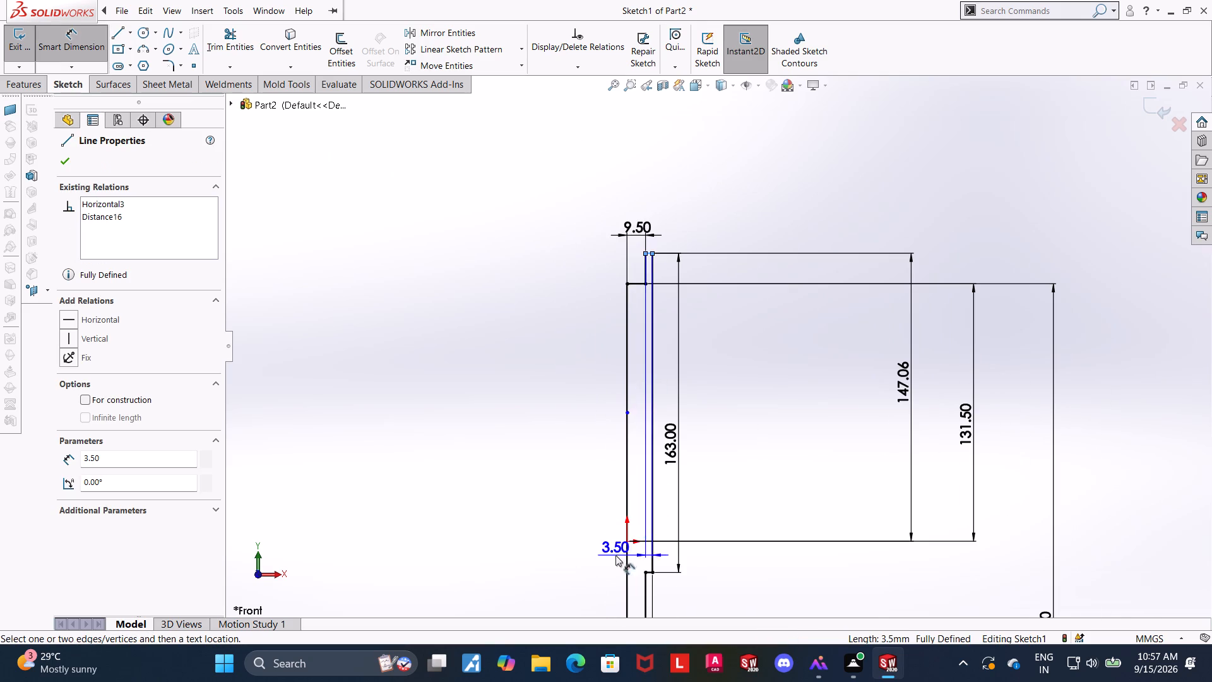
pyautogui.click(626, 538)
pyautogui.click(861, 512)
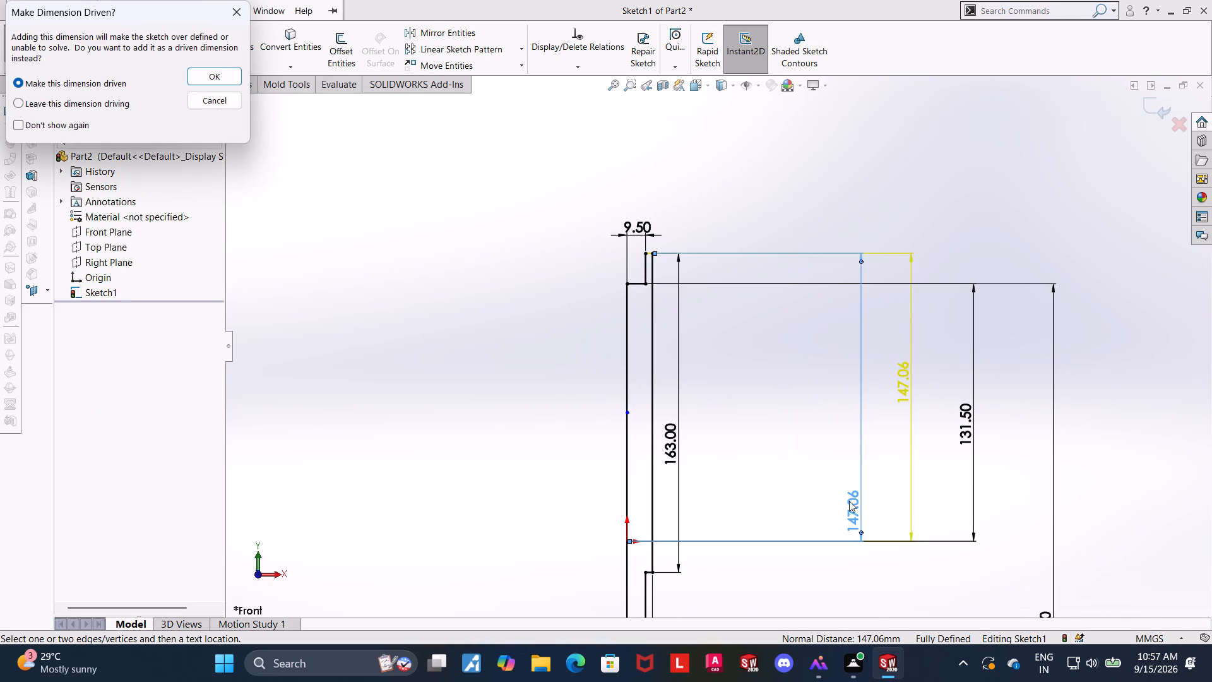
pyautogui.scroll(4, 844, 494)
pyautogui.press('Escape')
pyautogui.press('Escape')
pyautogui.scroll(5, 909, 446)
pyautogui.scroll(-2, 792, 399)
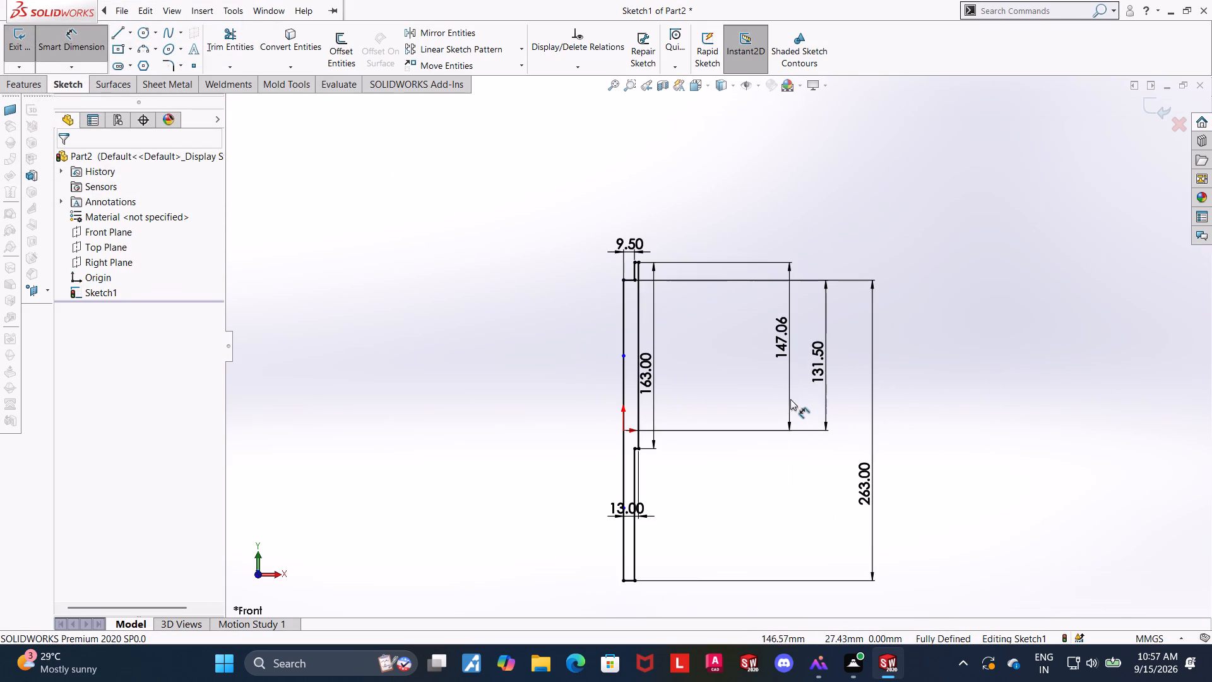
# Set the distance from the origin to the wider section's top edge to 163/2, or 81.5 mm, and exit the sketch.
pyautogui.doubleClick(788, 345)
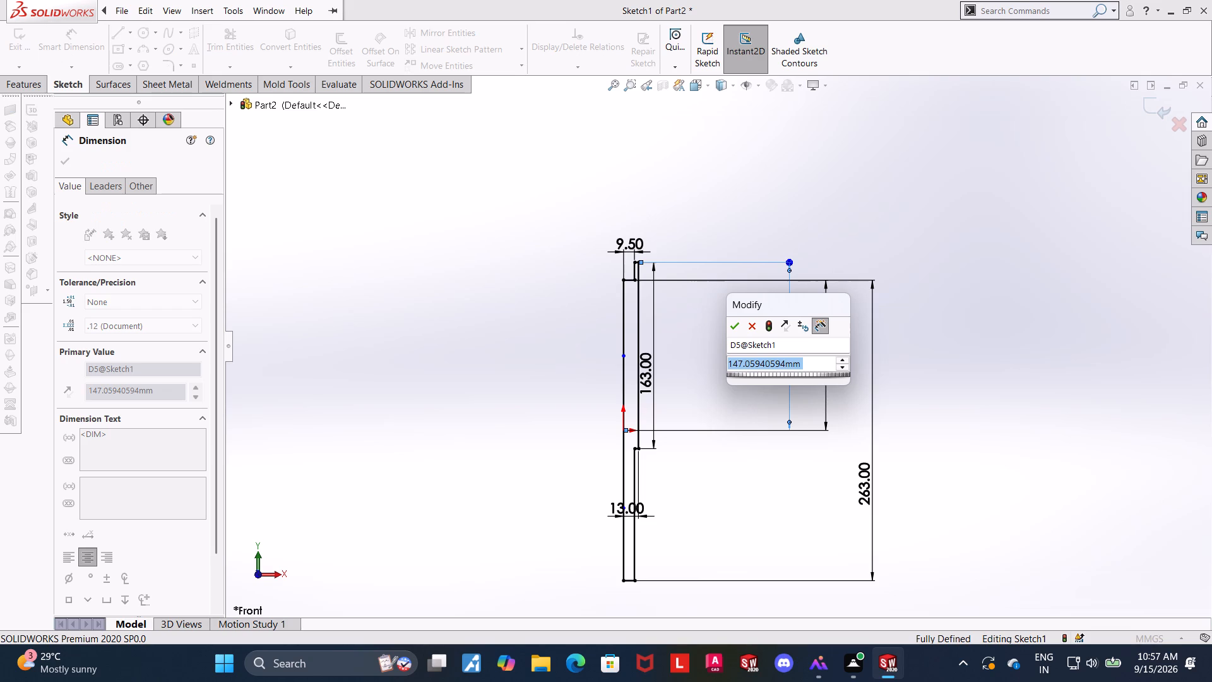
pyautogui.write('163/2')
pyautogui.press('Return')
pyautogui.press('Escape')
pyautogui.scroll(2, 764, 434)
pyautogui.scroll(-3, 746, 426)
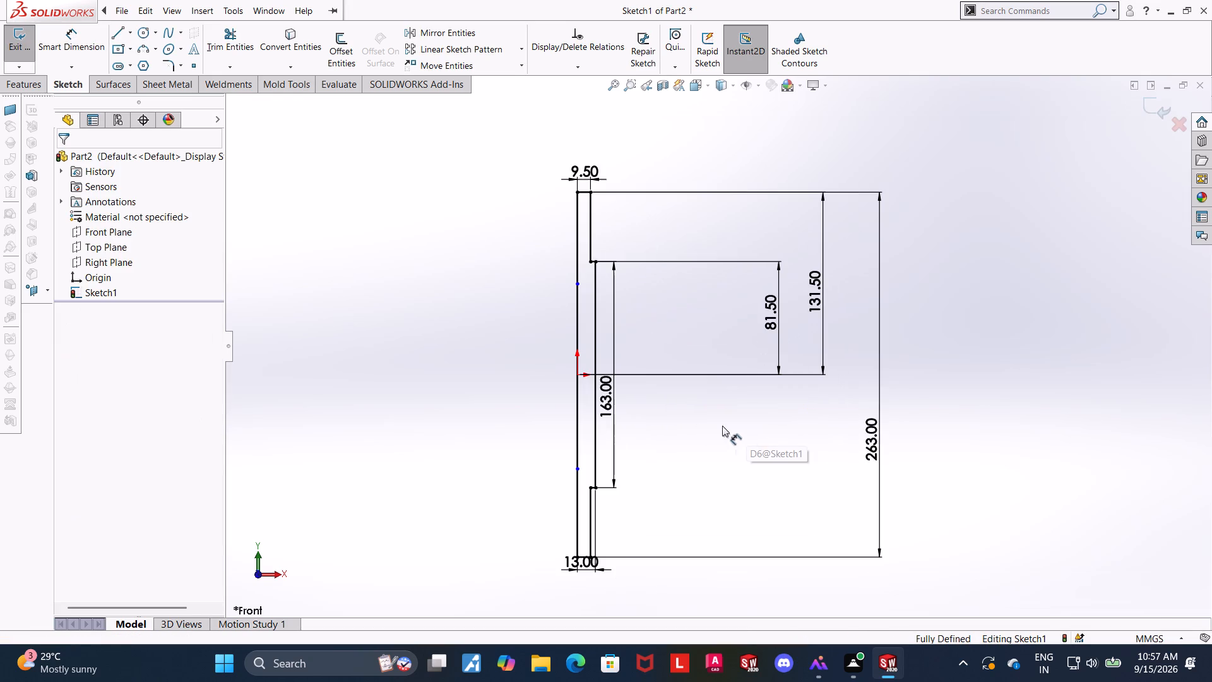
pyautogui.press('Escape')
pyautogui.press('Escape')
pyautogui.scroll(-3, 559, 317)
pyautogui.scroll(7, 699, 356)
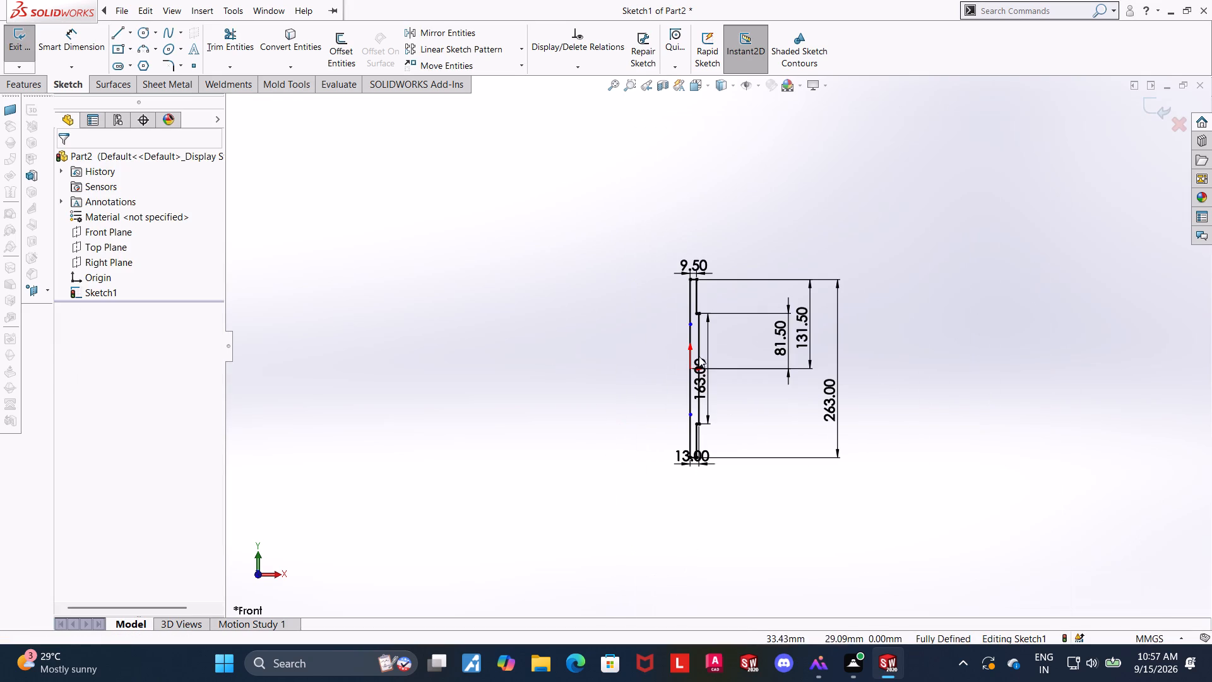
pyautogui.click(1158, 111)
# Reopen the shaft profile sketch to review its dimensions, and close it again.
pyautogui.scroll(-3, 723, 453)
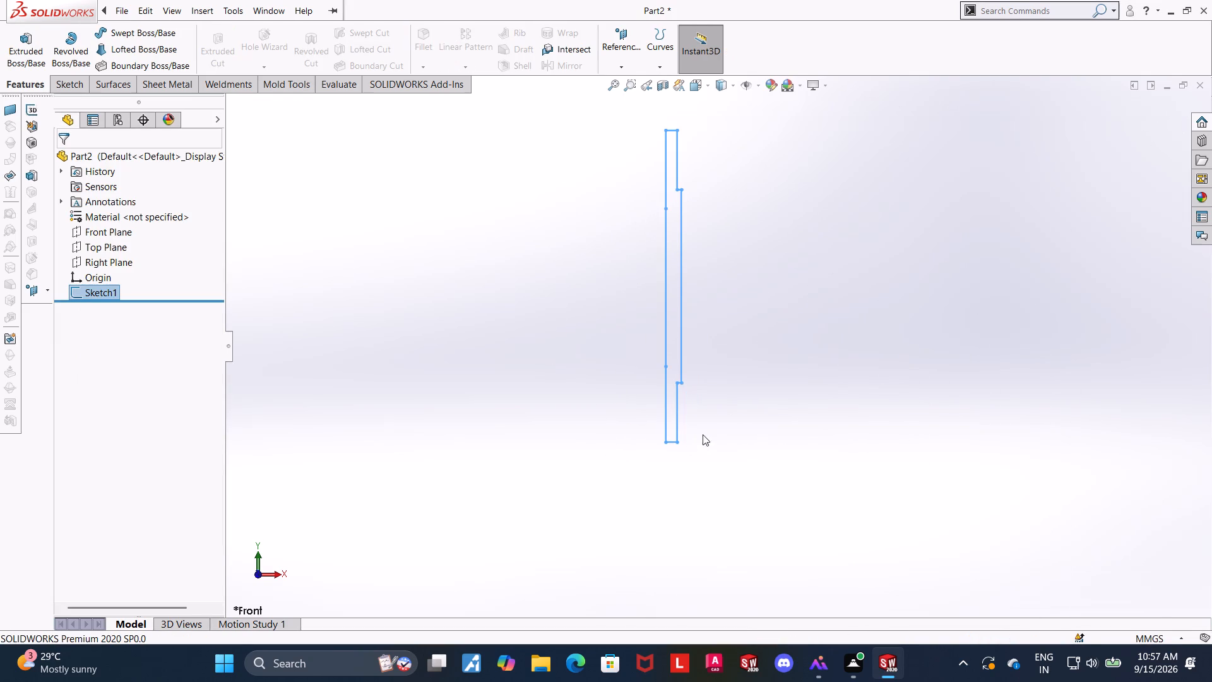
pyautogui.scroll(-2, 728, 342)
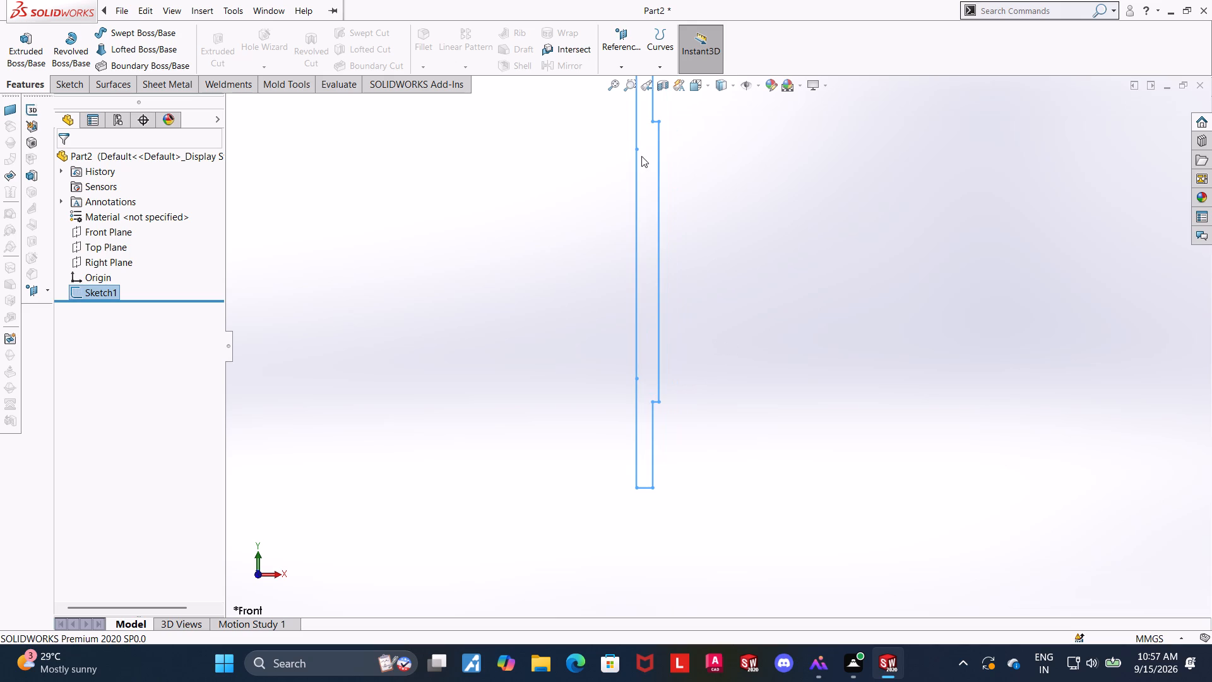
pyautogui.scroll(4, 659, 275)
pyautogui.scroll(-2, 787, 297)
pyautogui.press('Escape')
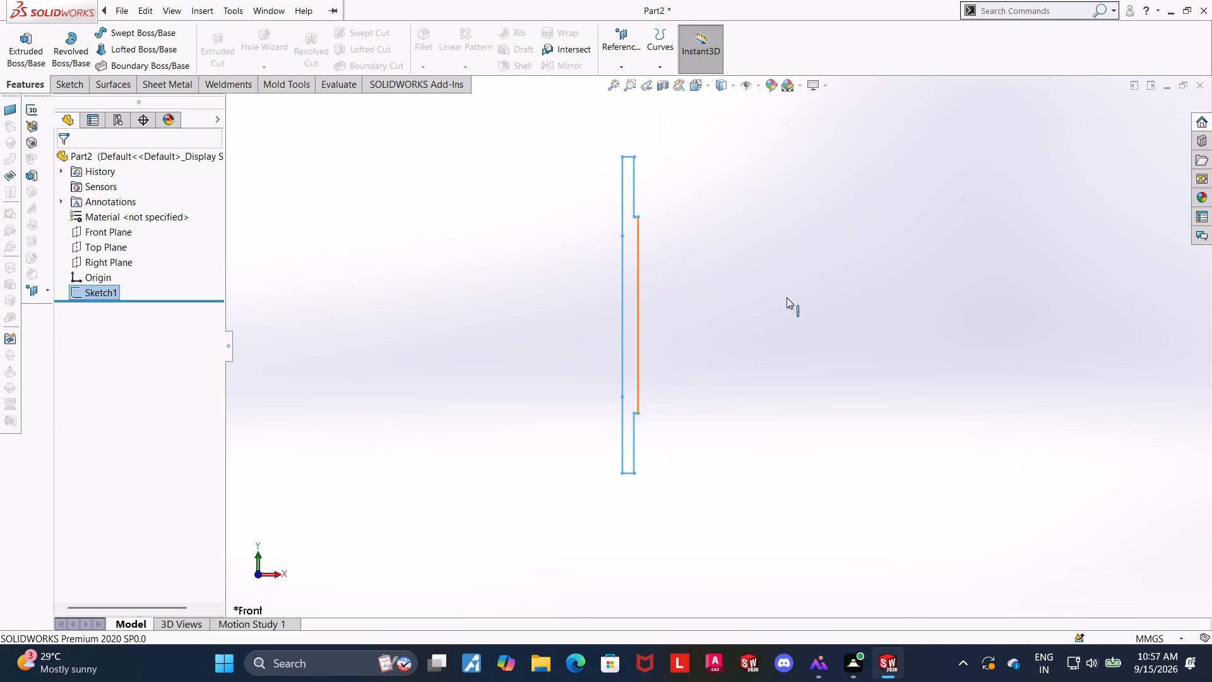
pyautogui.click(97, 299)
pyautogui.click(100, 296)
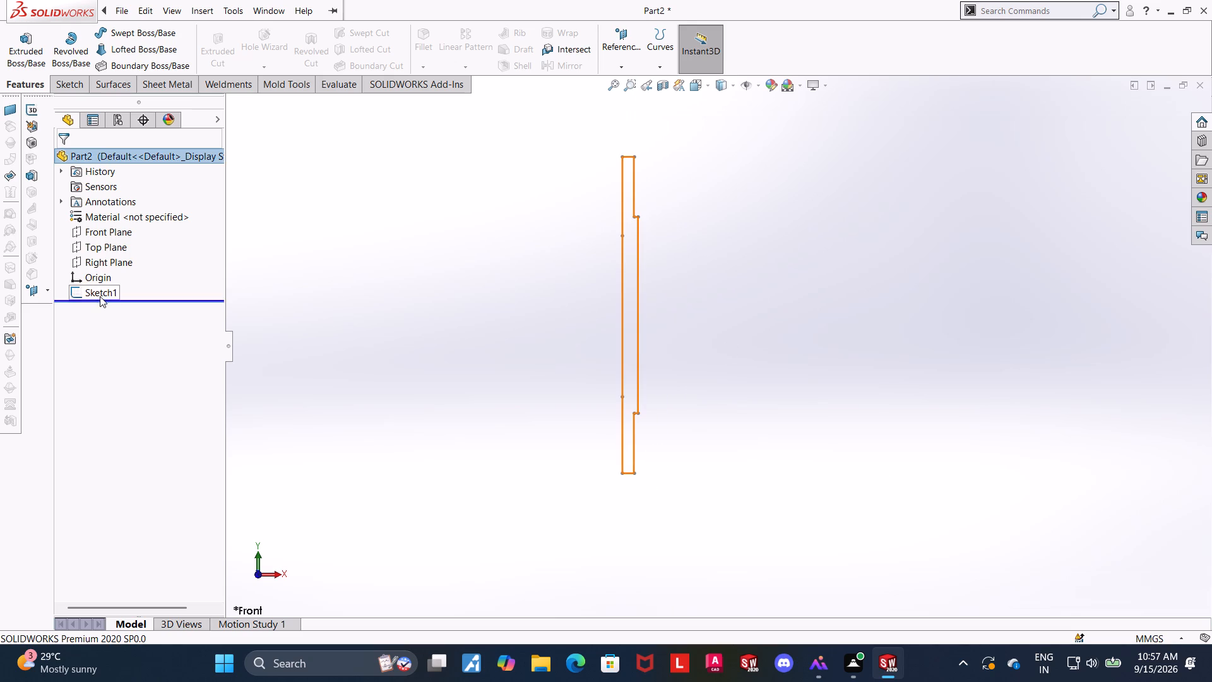
pyautogui.click(109, 261)
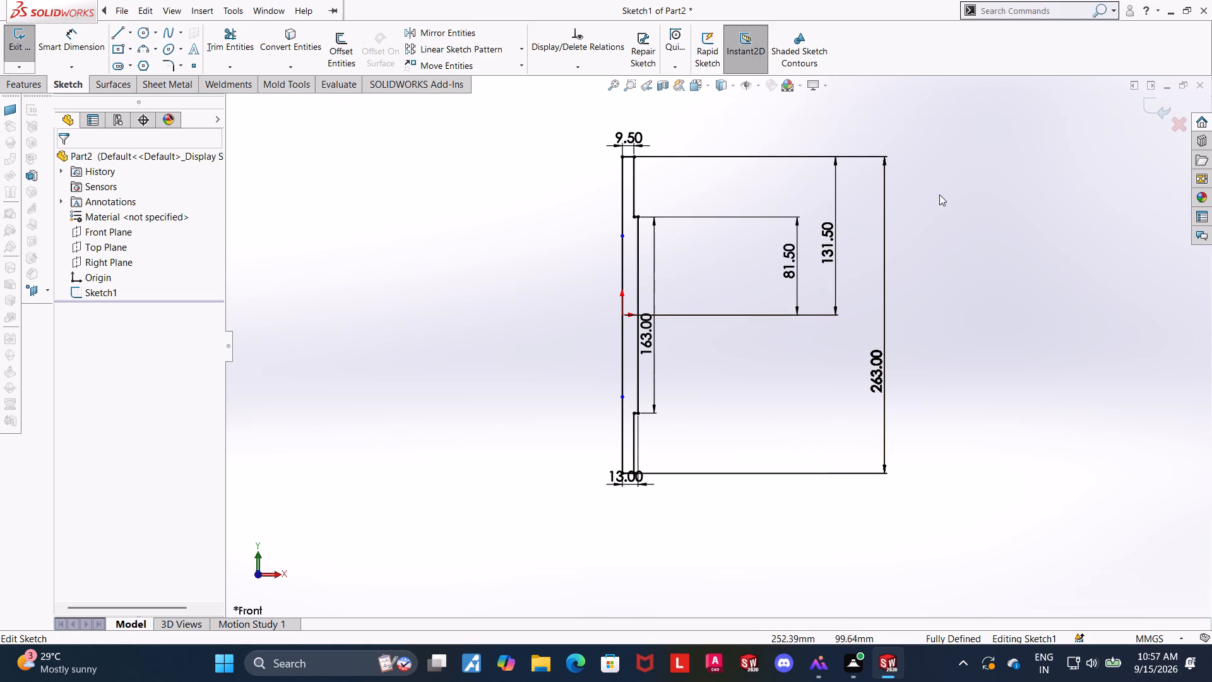
pyautogui.click(1153, 111)
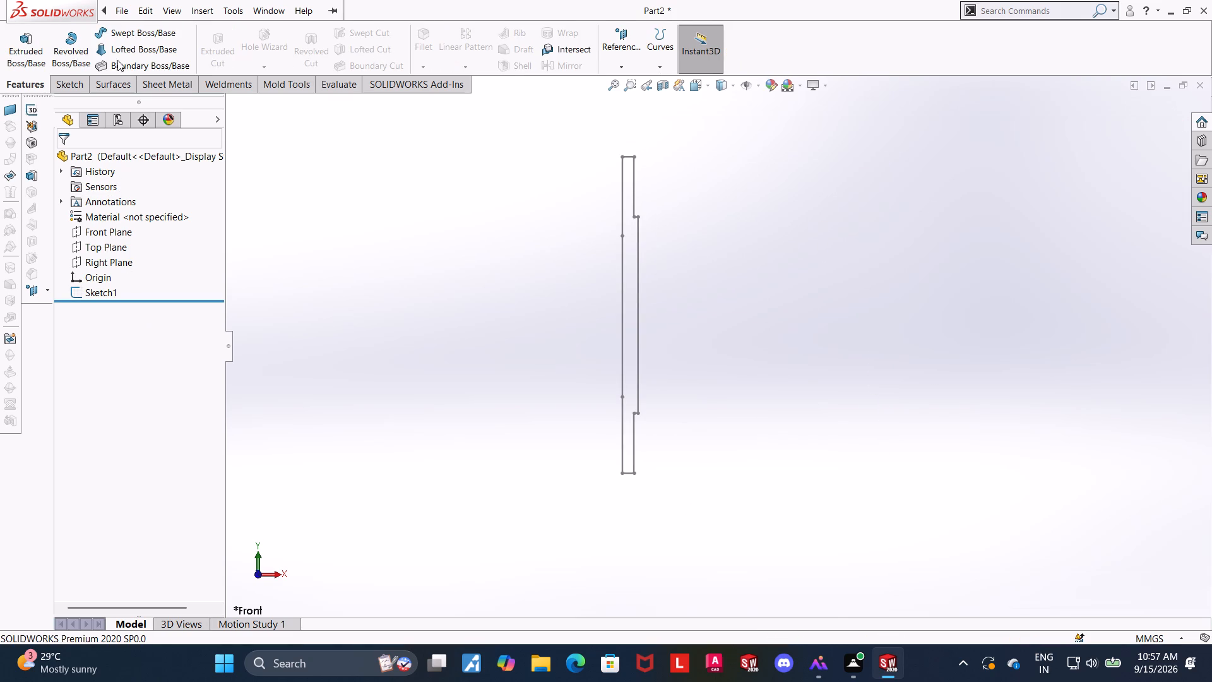
# Revolve the stepped half-profile 360 degrees around its long vertical edge to form the solid shaft.
pyautogui.click(73, 40)
pyautogui.click(620, 272)
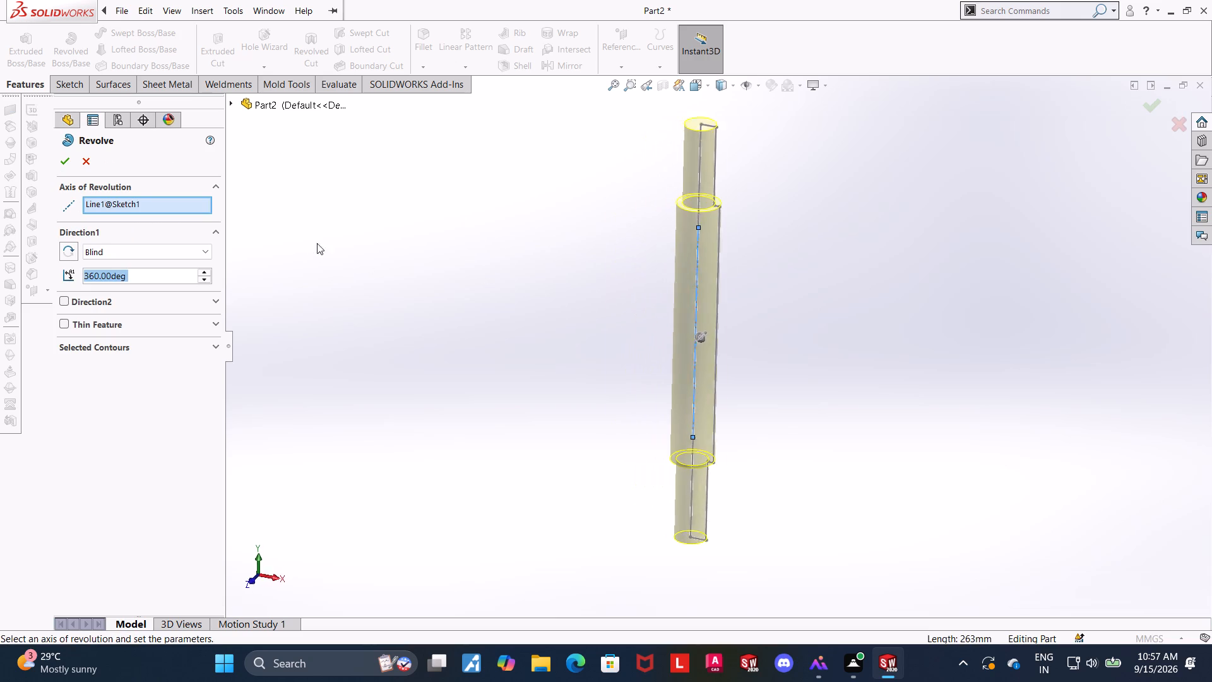
pyautogui.click(64, 164)
pyautogui.click(469, 280)
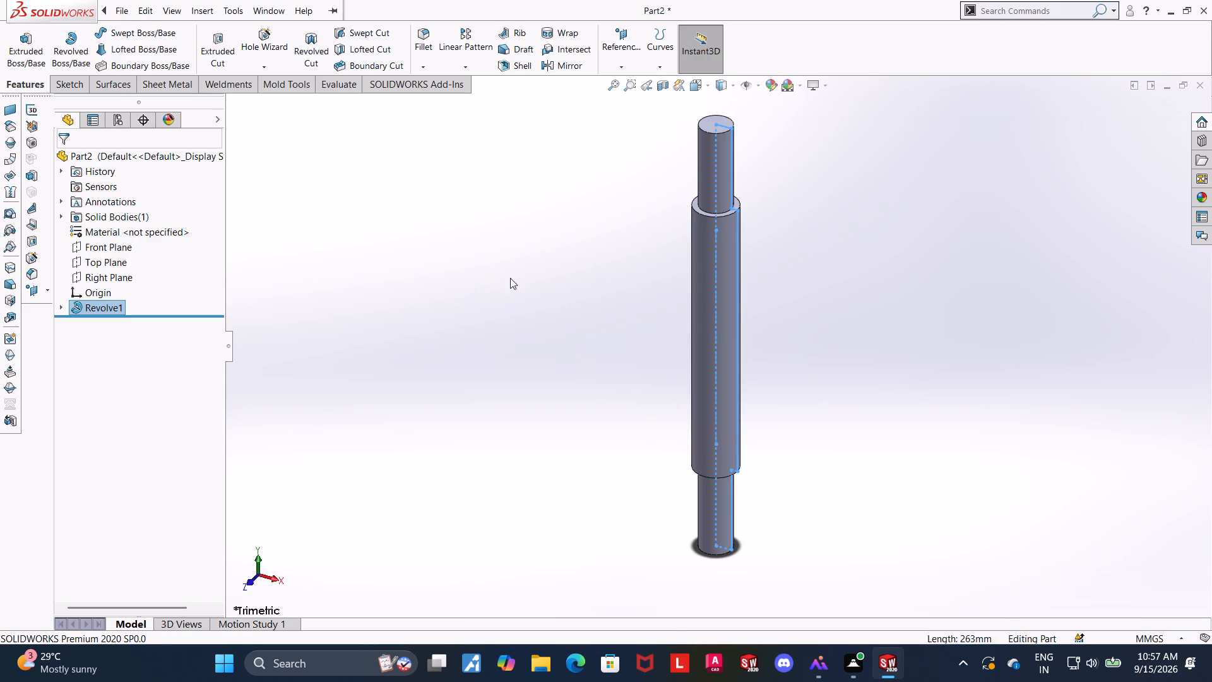
# Measure the diameter of the circular edge at the shaft's upper end.
pyautogui.scroll(1, 752, 136)
pyautogui.scroll(-1, 797, 170)
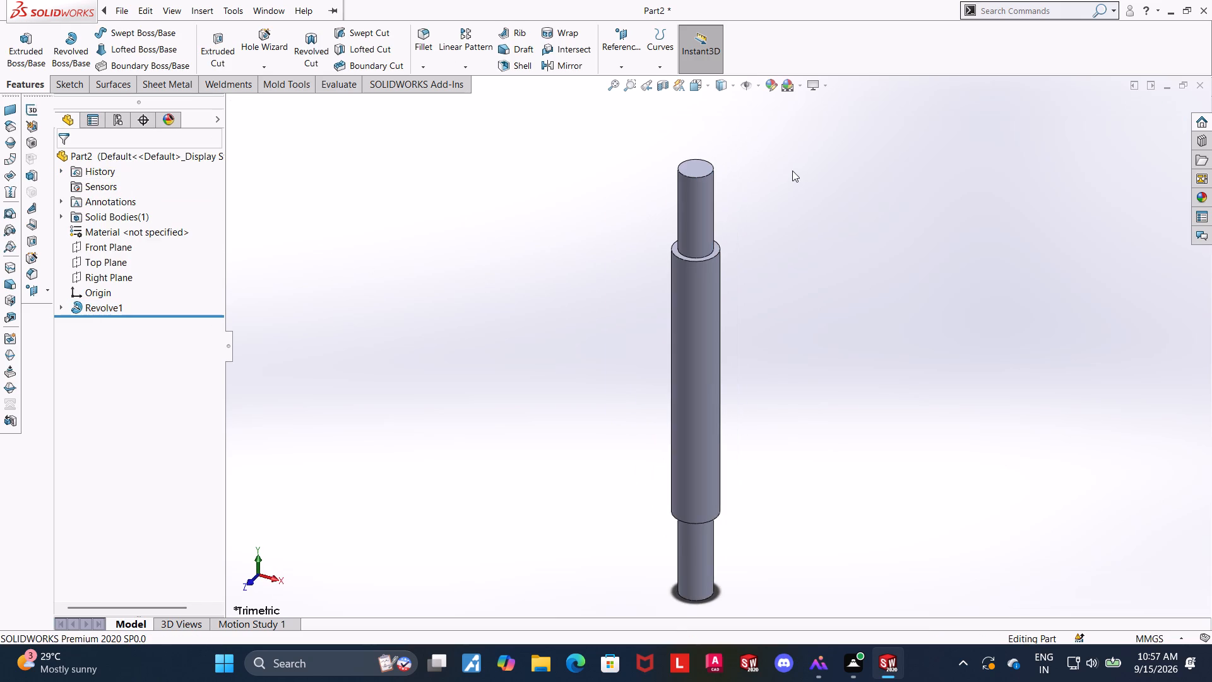
pyautogui.scroll(-4, 785, 160)
pyautogui.moveTo(775, 169); pyautogui.dragTo(769, 196, button='middle')
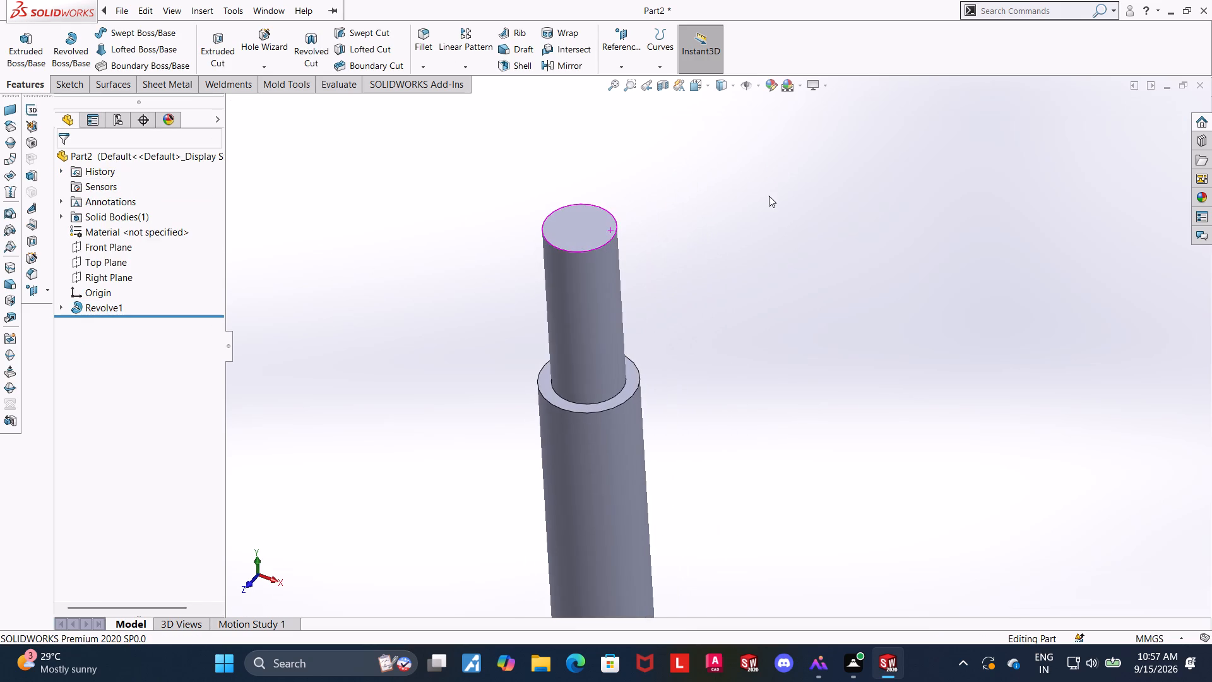
pyautogui.scroll(-2, 694, 221)
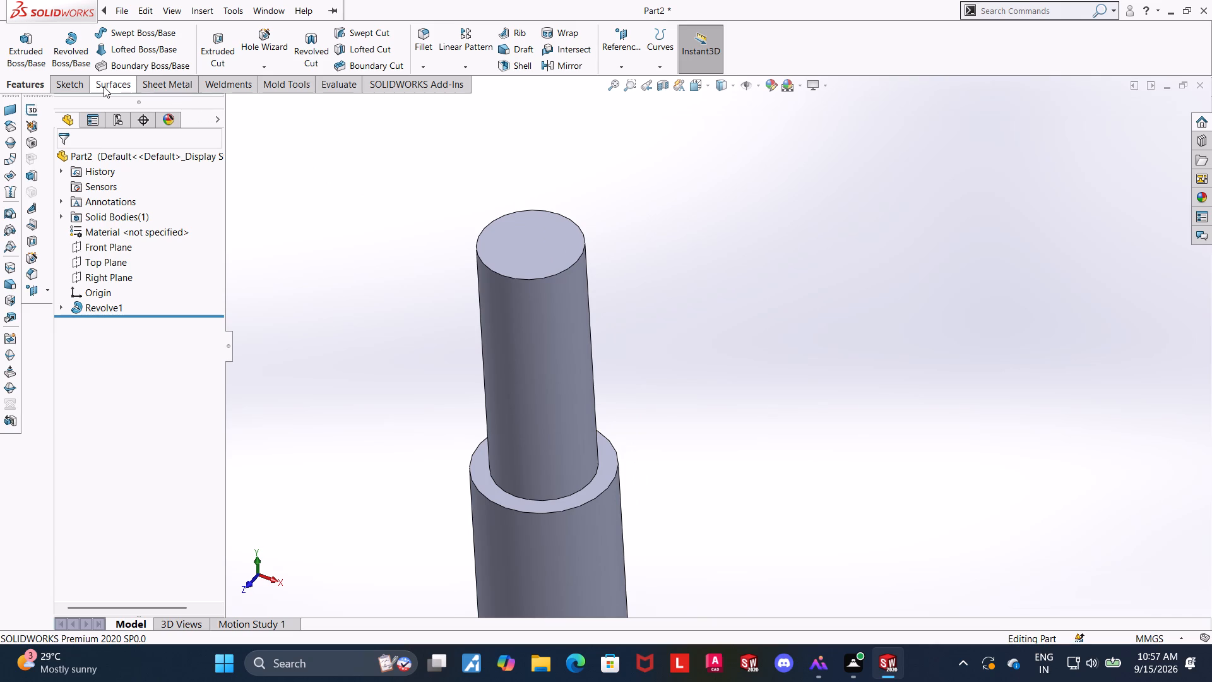
pyautogui.click(331, 85)
pyautogui.click(134, 47)
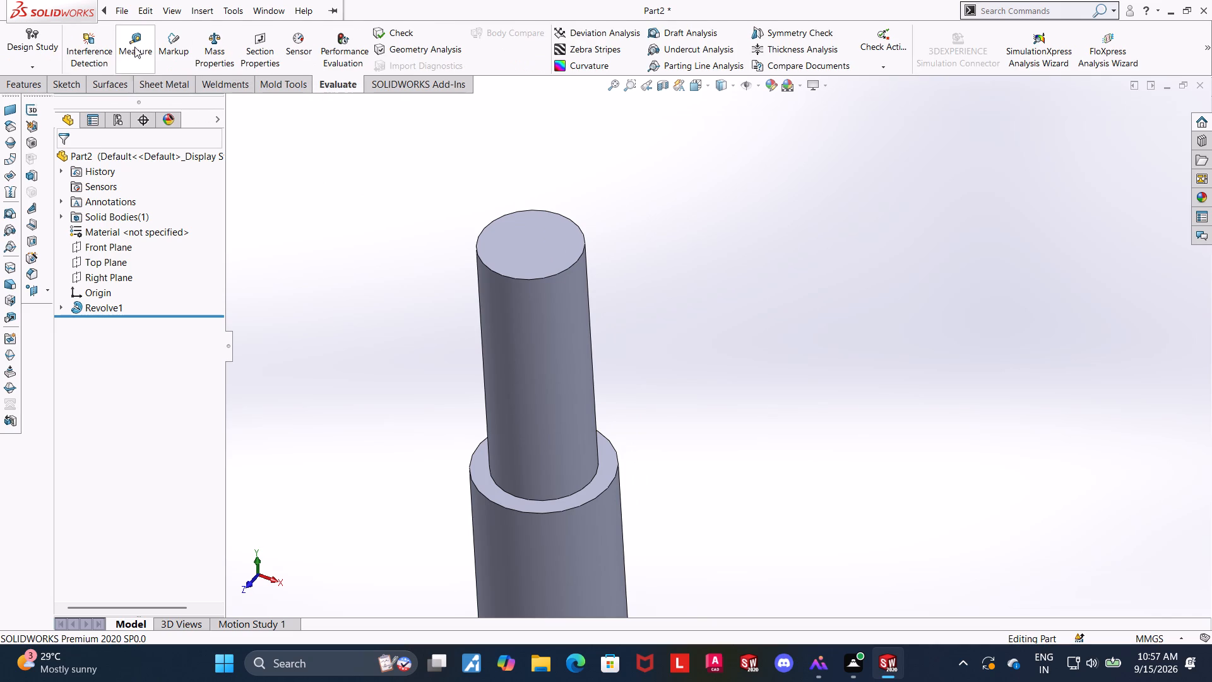
pyautogui.click(477, 237)
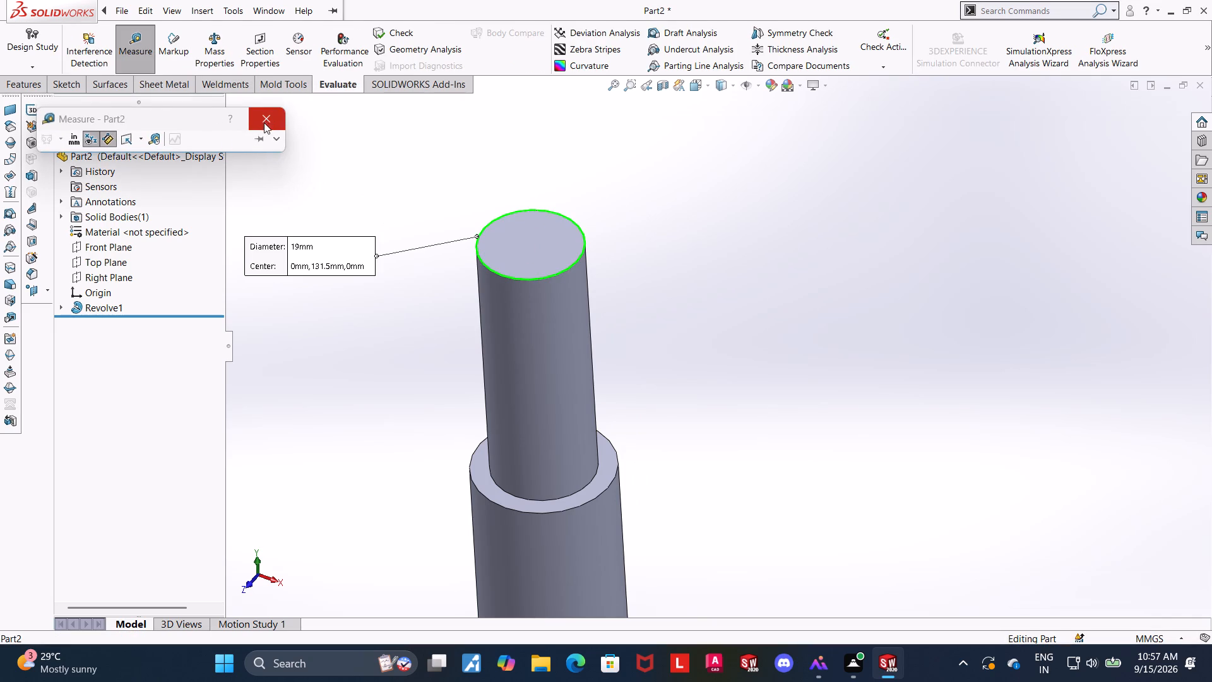
pyautogui.click(267, 119)
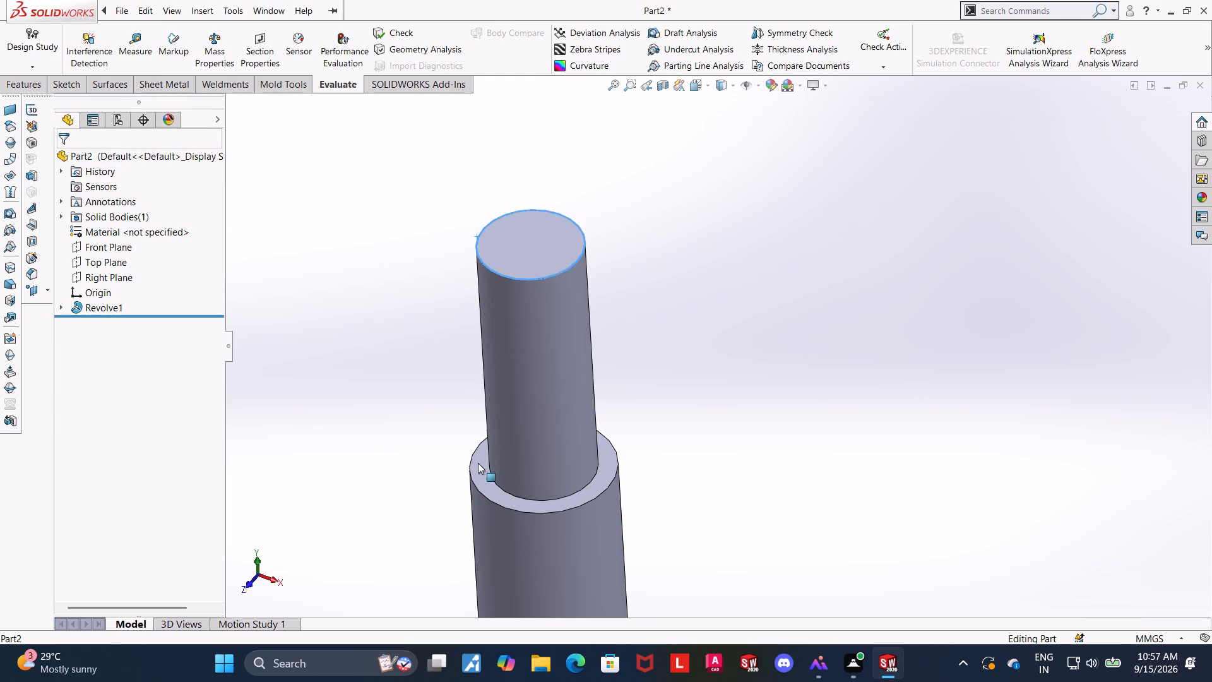
# Measure the diameter of the outer circular edge at the shaft's upper shoulder.
pyautogui.click(470, 457)
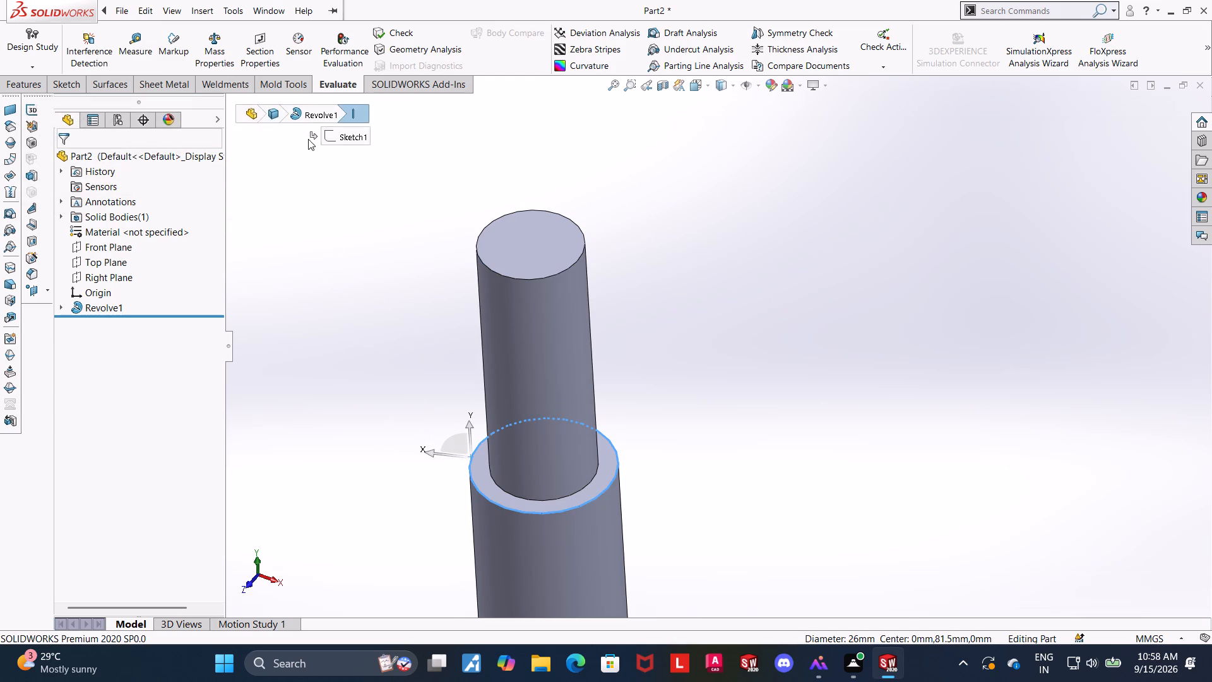
pyautogui.click(333, 239)
pyautogui.click(129, 39)
pyautogui.click(472, 478)
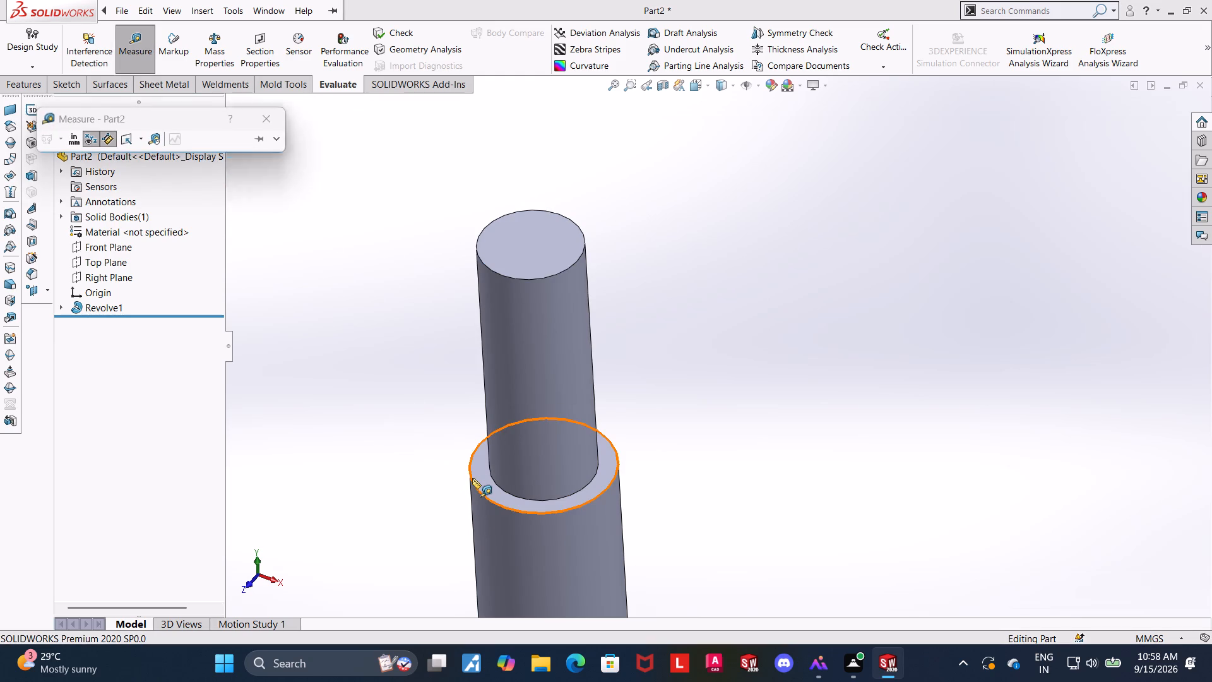
pyautogui.click(275, 120)
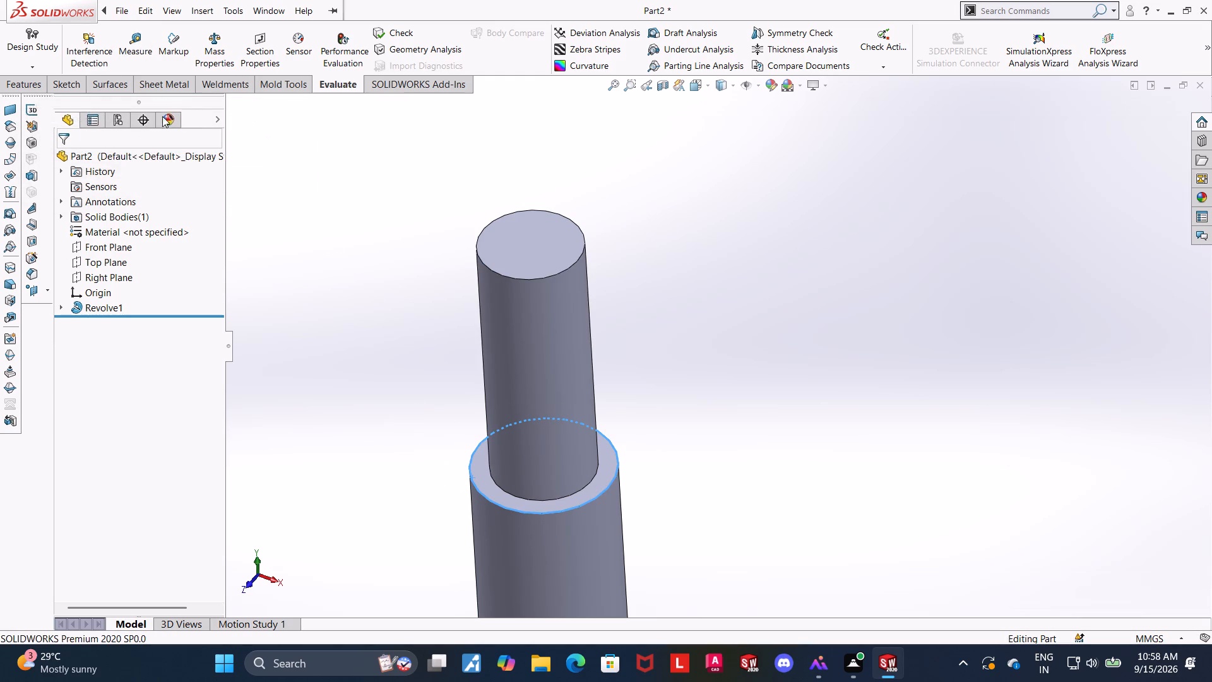
# Chamfer the circular edges at both ends of the shaft with a 3 mm distance and a 45-degree angle.
pyautogui.click(104, 80)
pyautogui.click(54, 85)
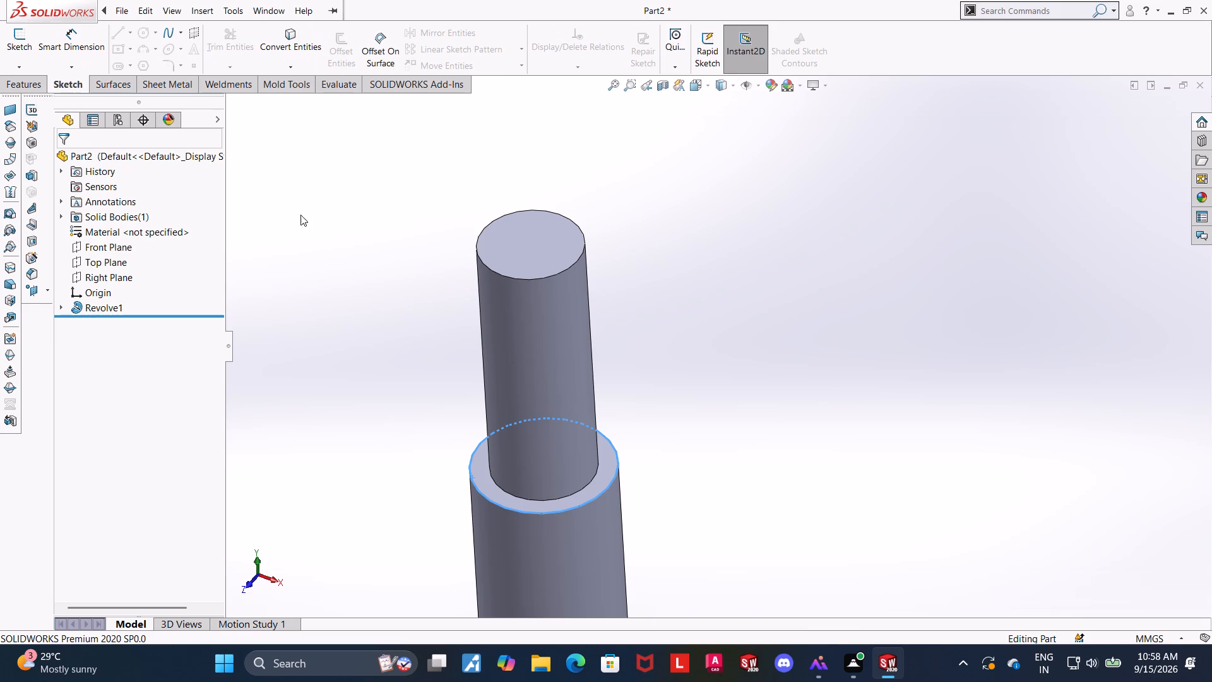
pyautogui.moveTo(372, 290); pyautogui.dragTo(376, 228, button='middle')
pyautogui.scroll(4, 403, 282)
pyautogui.click(796, 358)
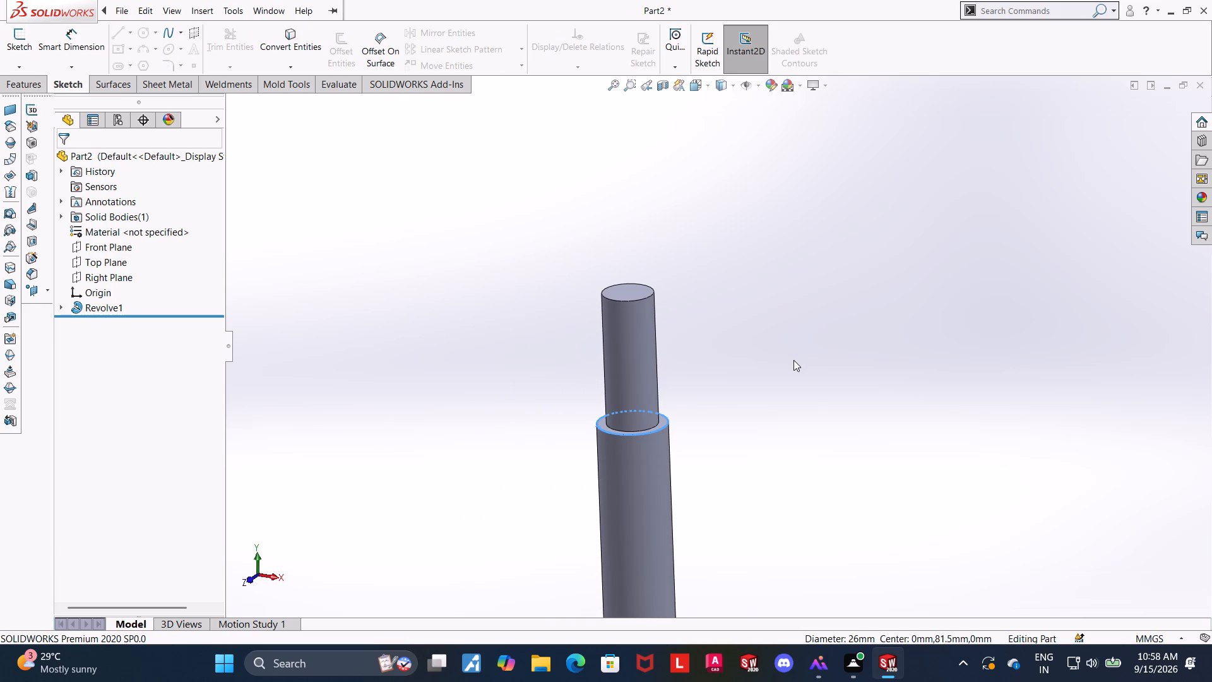
pyautogui.scroll(-2, 665, 268)
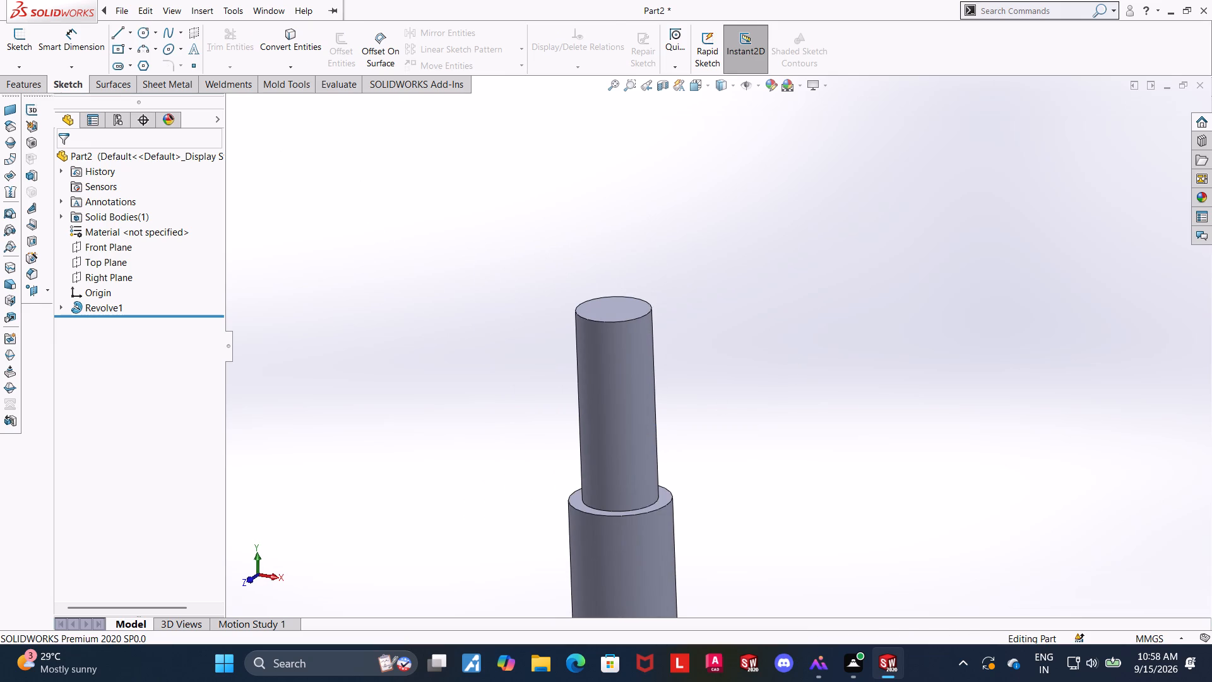
pyautogui.click(35, 89)
pyautogui.click(429, 64)
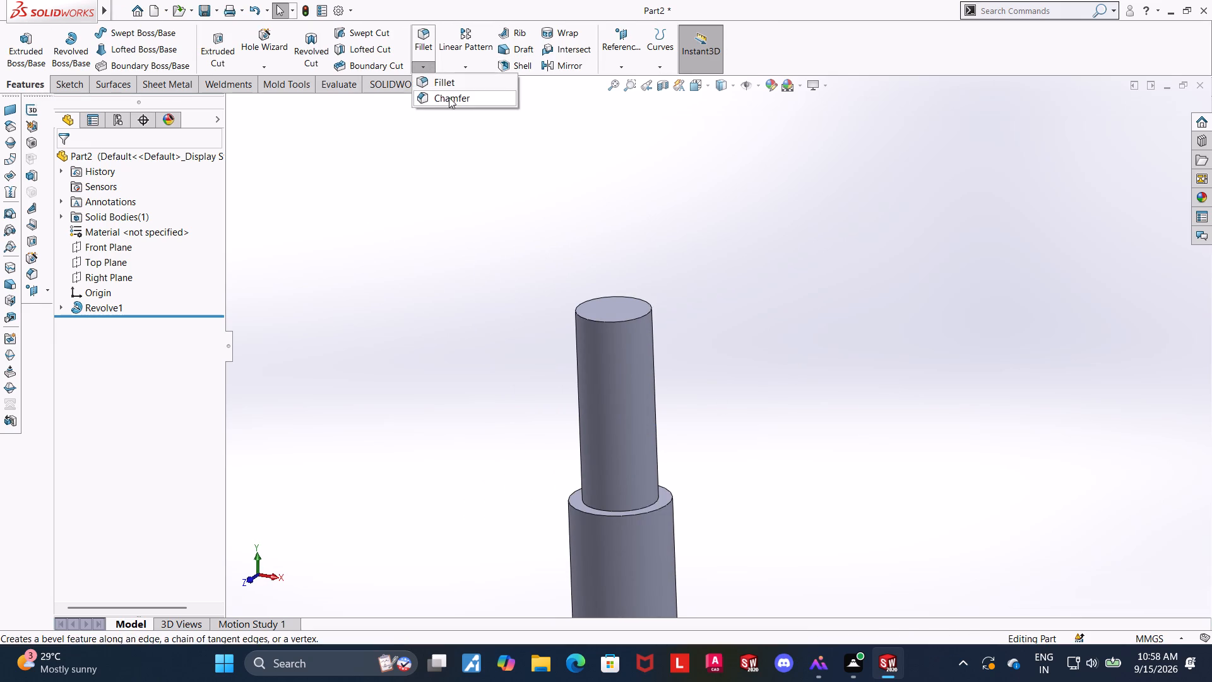
pyautogui.click(449, 98)
pyautogui.click(646, 313)
pyautogui.scroll(8, 740, 366)
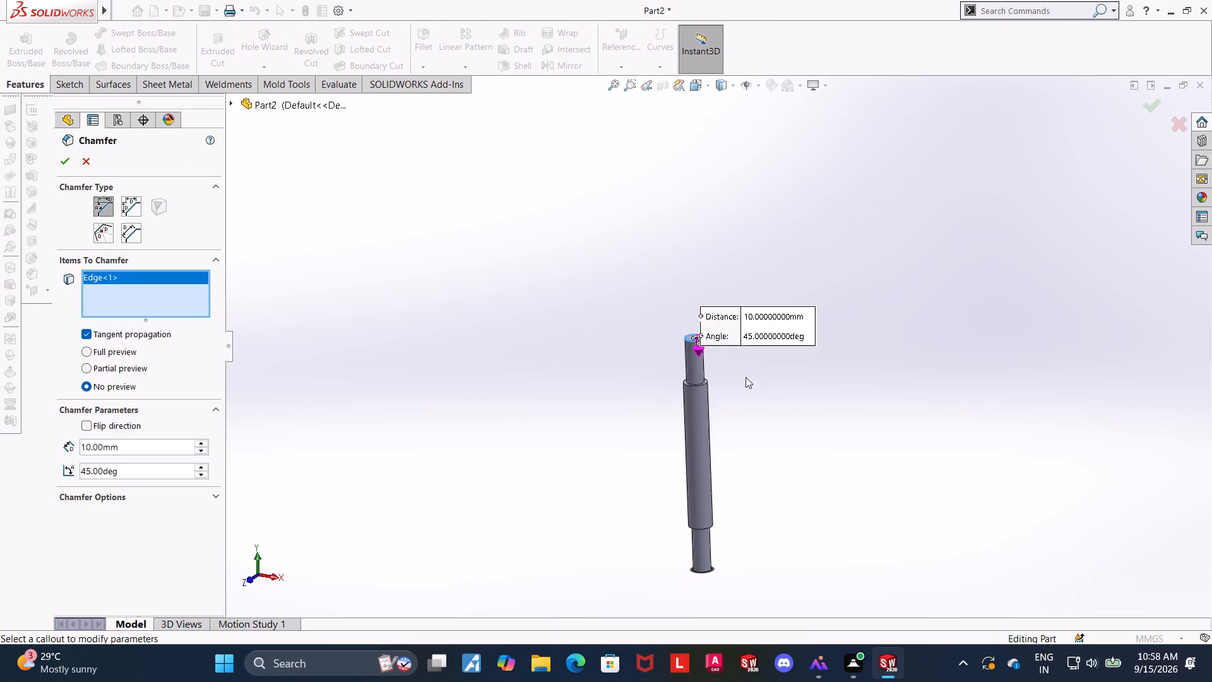
pyautogui.scroll(-7, 715, 532)
pyautogui.scroll(1, 715, 575)
pyautogui.moveTo(715, 575); pyautogui.dragTo(729, 417, button='middle')
pyautogui.scroll(-6, 713, 444)
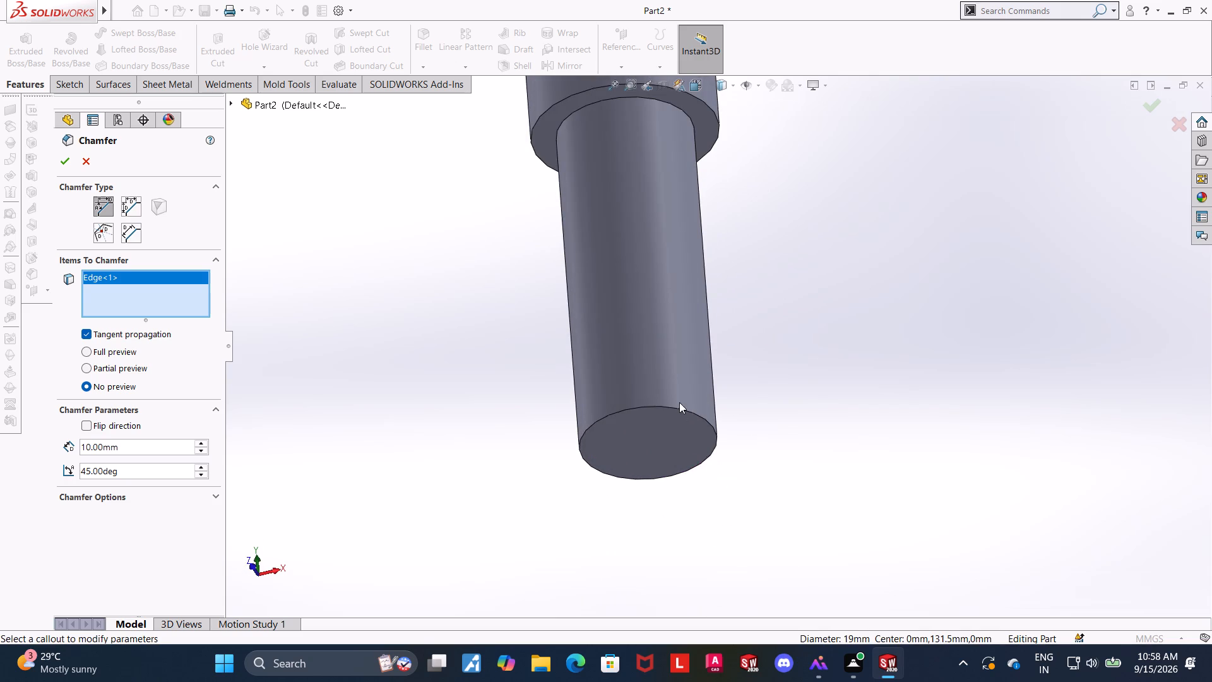
pyautogui.click(680, 397)
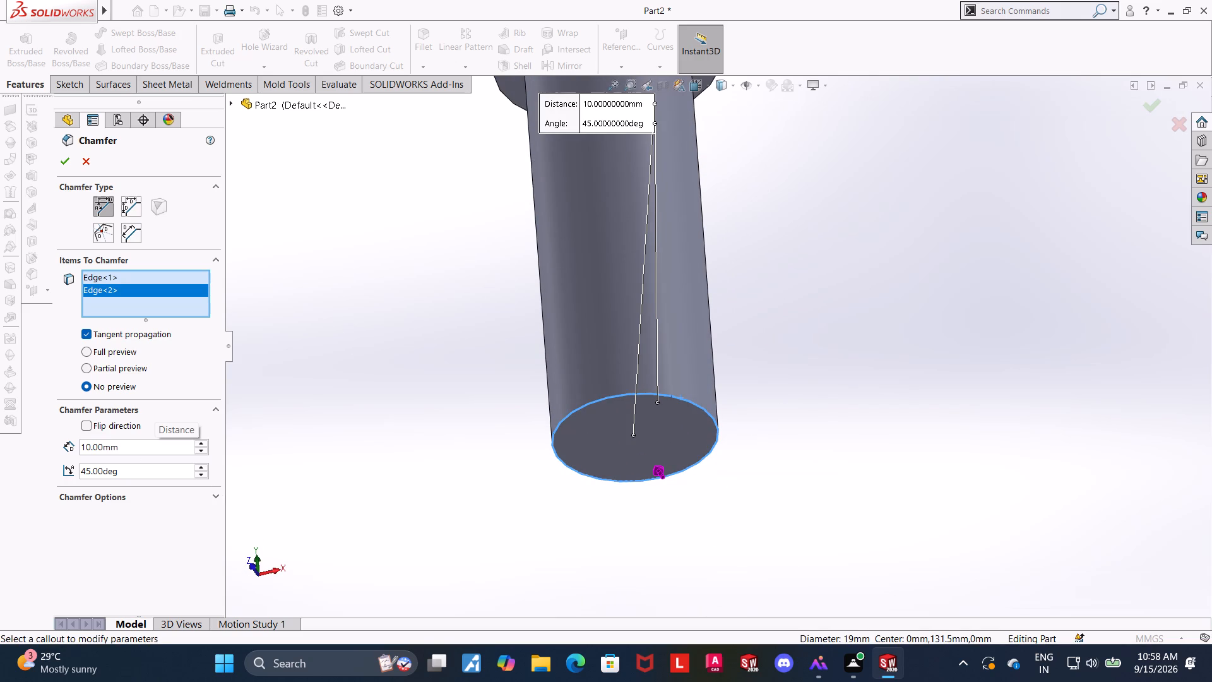
pyautogui.moveTo(136, 444); pyautogui.dragTo(61, 451)
pyautogui.press('3')
pyautogui.press('Return')
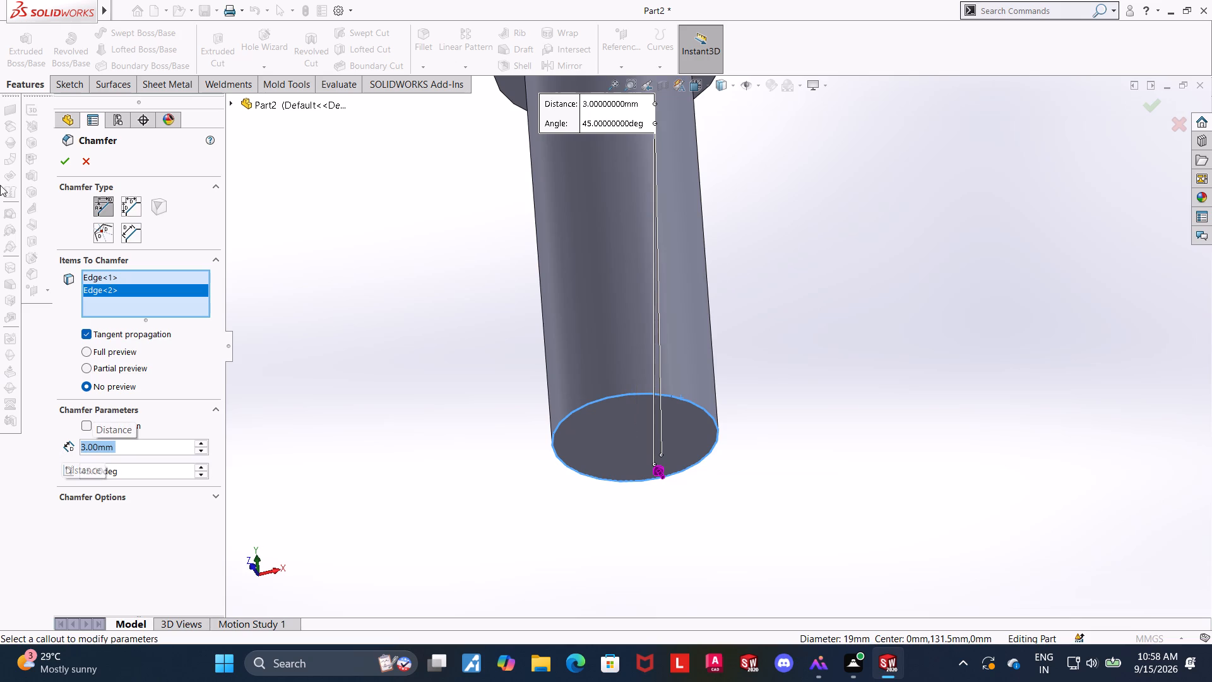
pyautogui.click(61, 162)
pyautogui.scroll(4, 792, 320)
pyautogui.click(793, 294)
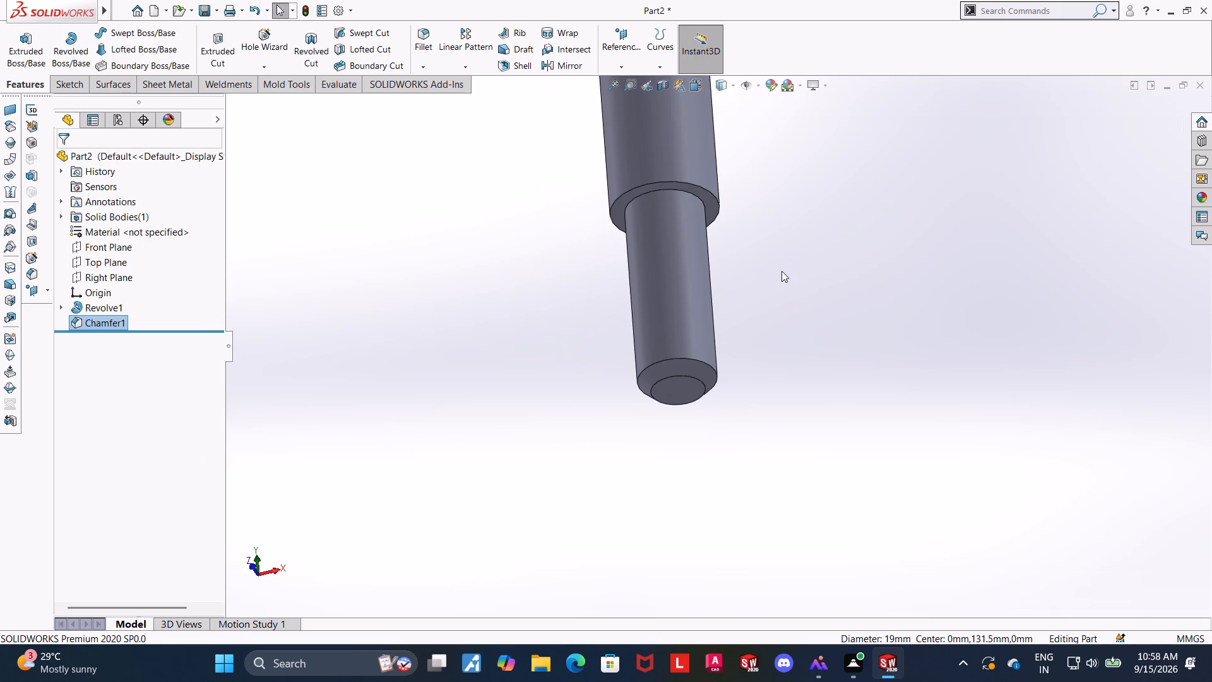
# Examine the whole shaft and the chamfer on its upper end from different angles.
pyautogui.scroll(-3, 781, 225)
pyautogui.moveTo(779, 175); pyautogui.dragTo(752, 378, button='middle')
pyautogui.scroll(4, 752, 378)
pyautogui.scroll(-1, 754, 285)
pyautogui.scroll(7, 752, 280)
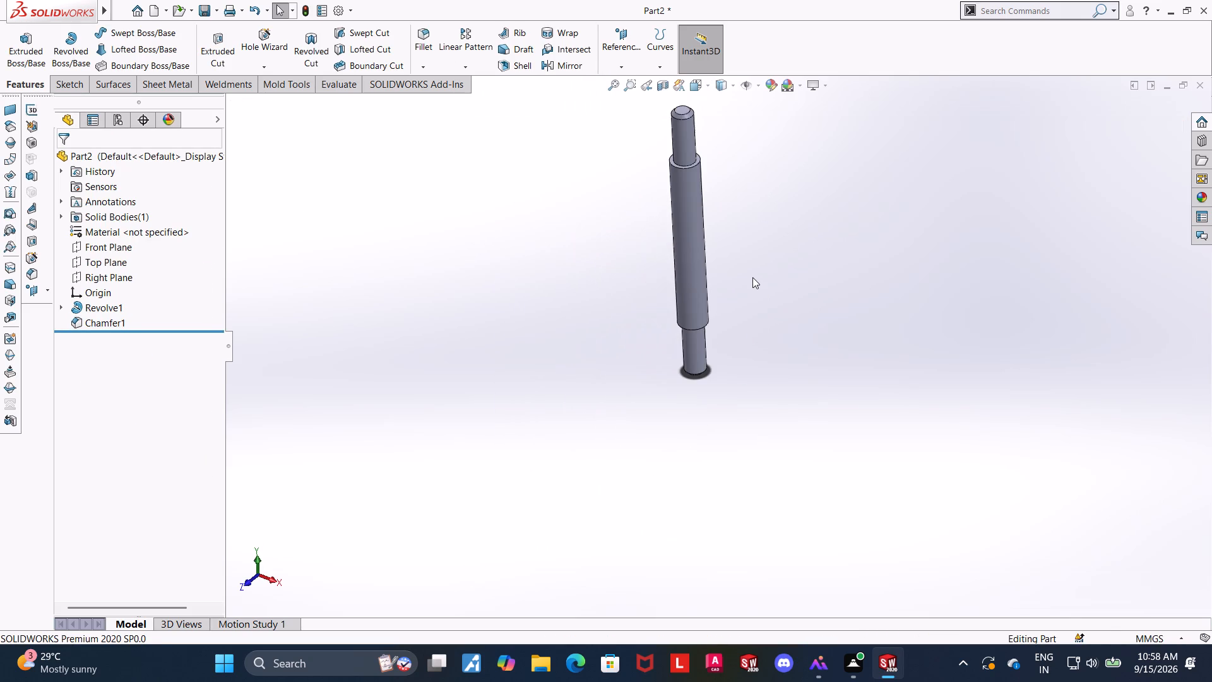
pyautogui.scroll(-7, 711, 101)
pyautogui.click(712, 268)
pyautogui.moveTo(703, 306); pyautogui.dragTo(708, 299, button='middle')
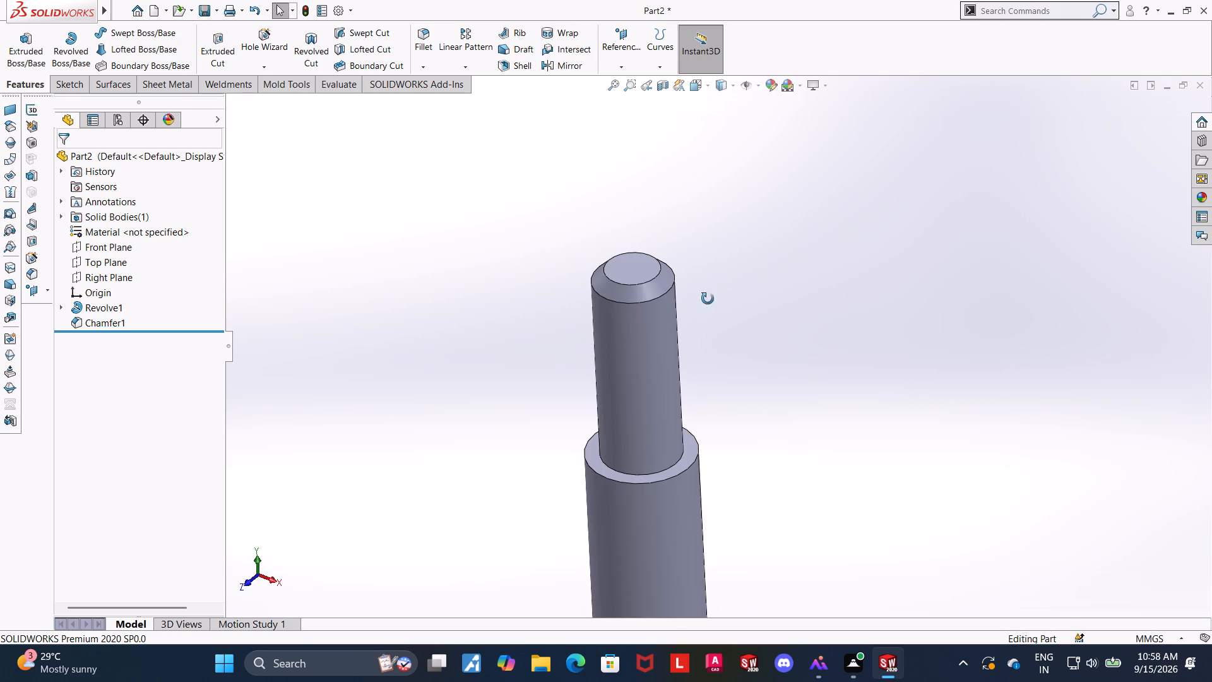
pyautogui.moveTo(708, 299); pyautogui.dragTo(717, 227, button='middle')
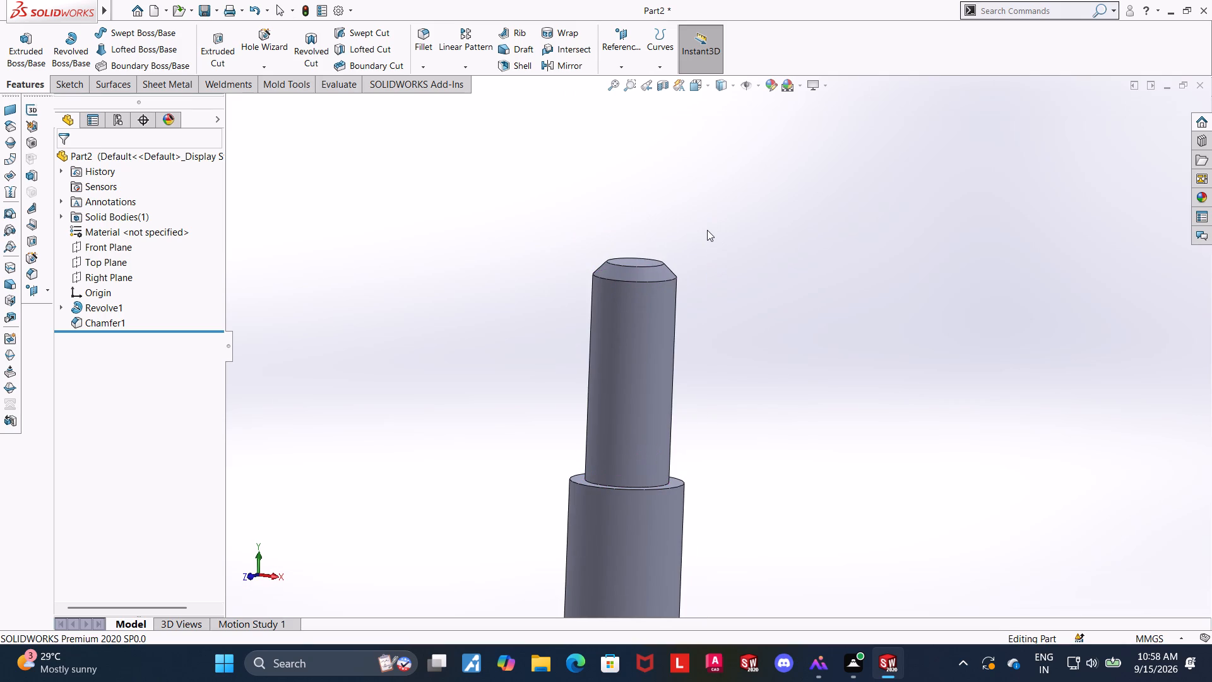
# Save the shaft part under the file name "support pins" in the Downloads folder.
pyautogui.scroll(4, 706, 248)
pyautogui.scroll(-4, 715, 382)
pyautogui.scroll(9, 717, 386)
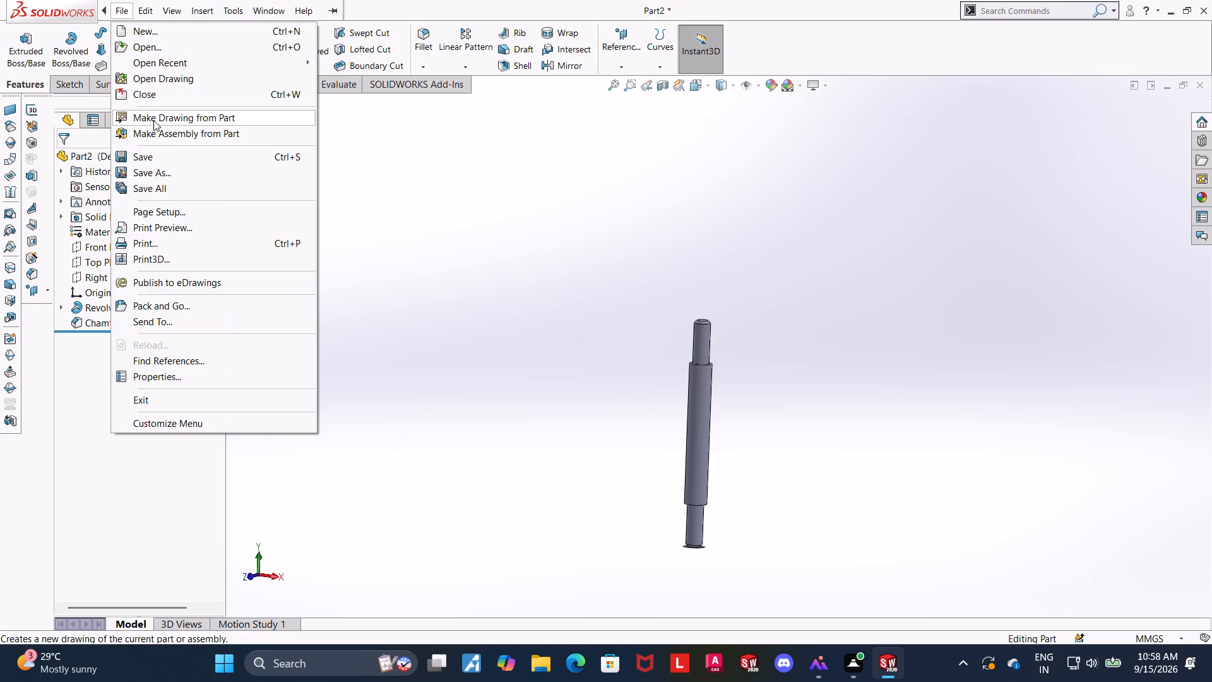
pyautogui.click(153, 176)
pyautogui.press('s')
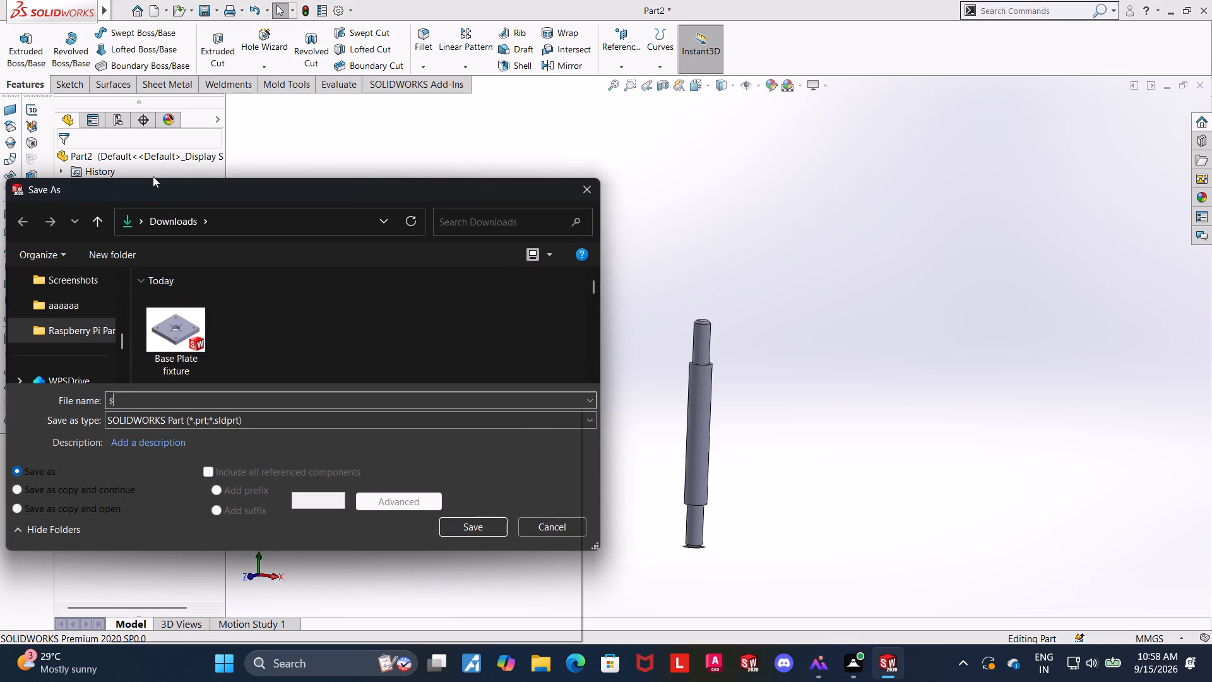
pyautogui.write('uppo')
pyautogui.write('rt pins')
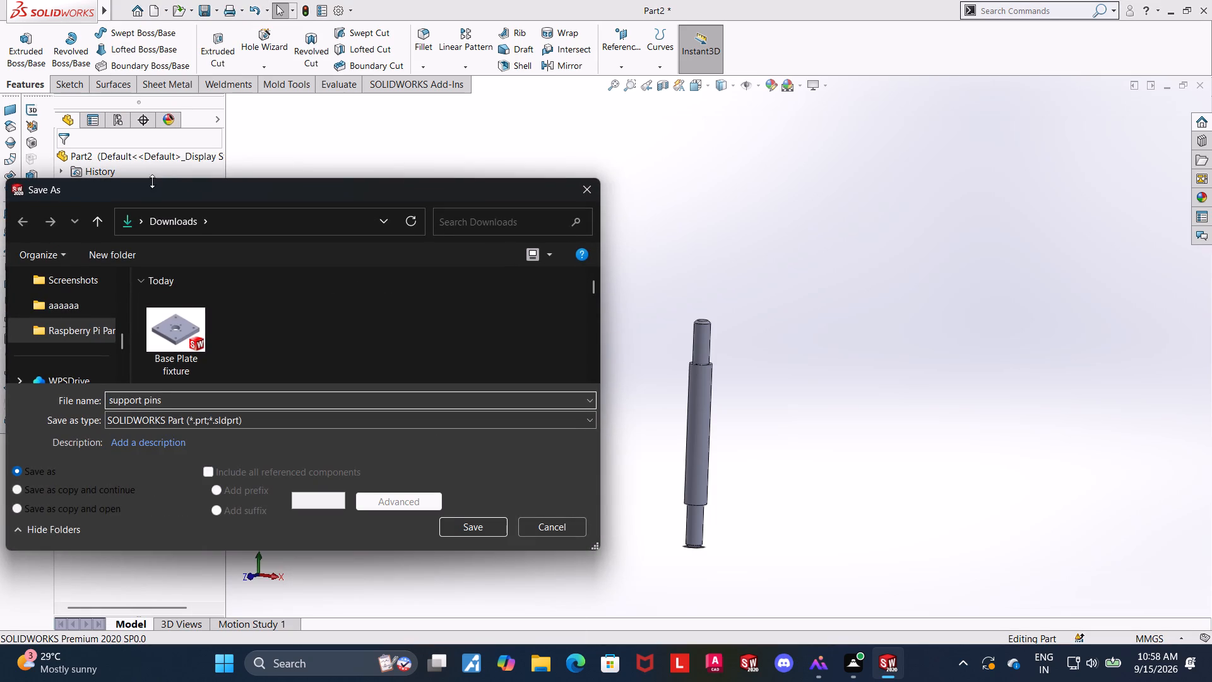
pyautogui.click(481, 521)
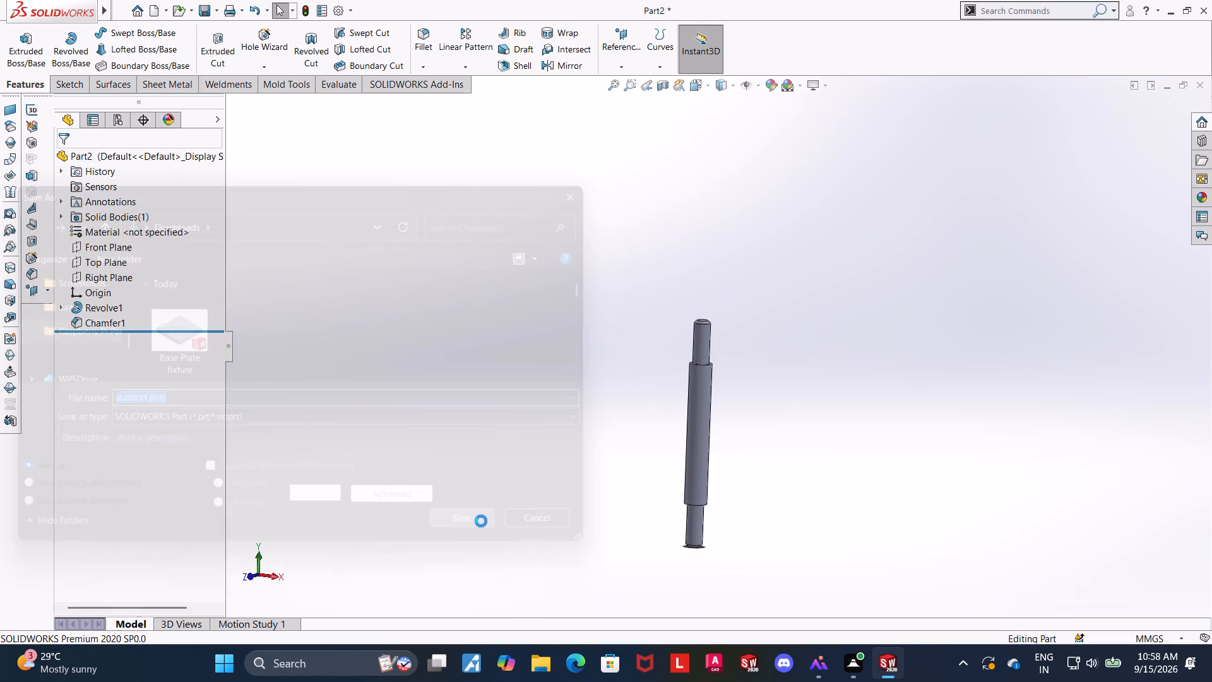
# Create a new, empty part document.
pyautogui.click(148, 35)
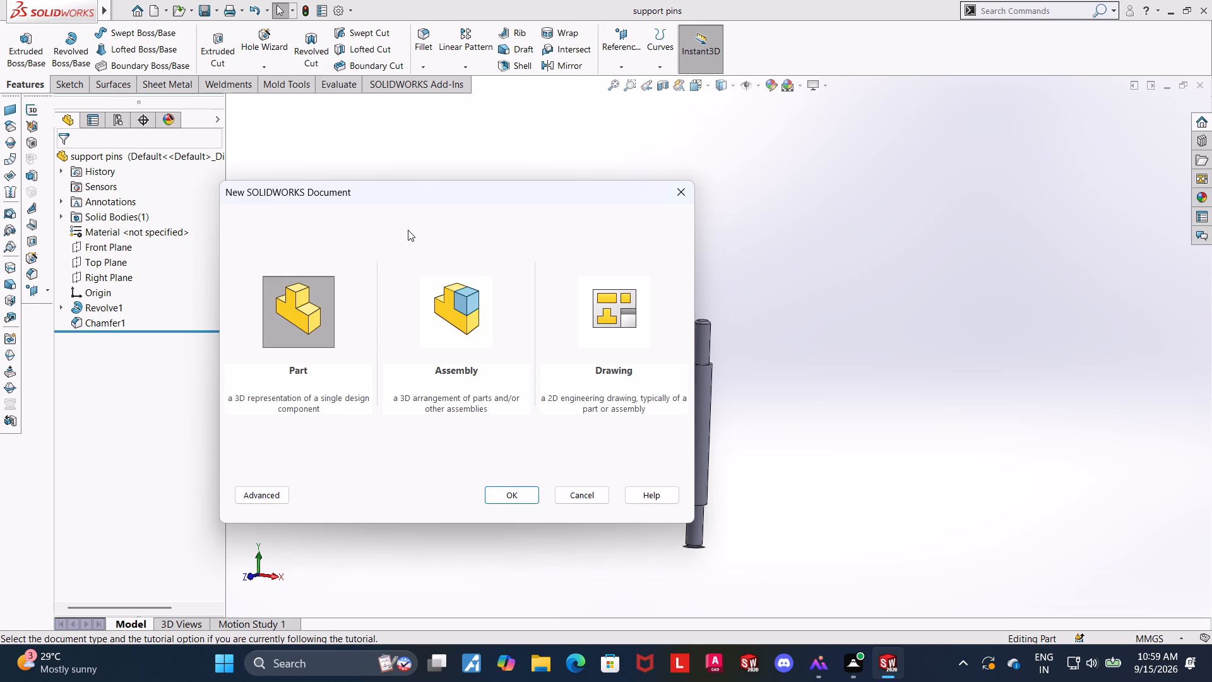
pyautogui.doubleClick(303, 277)
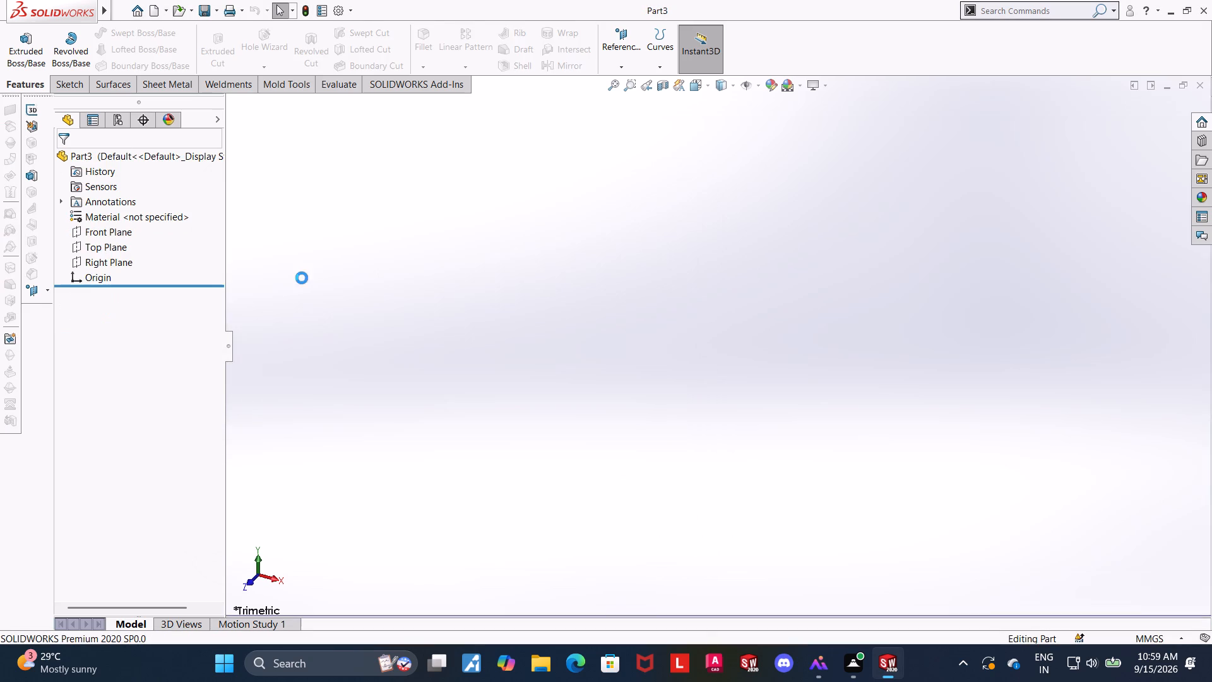
# Start a sketch on the Top Plane and draw two concentric circles at the origin, the outer about 125 mm in diameter.
pyautogui.click(104, 248)
pyautogui.click(119, 231)
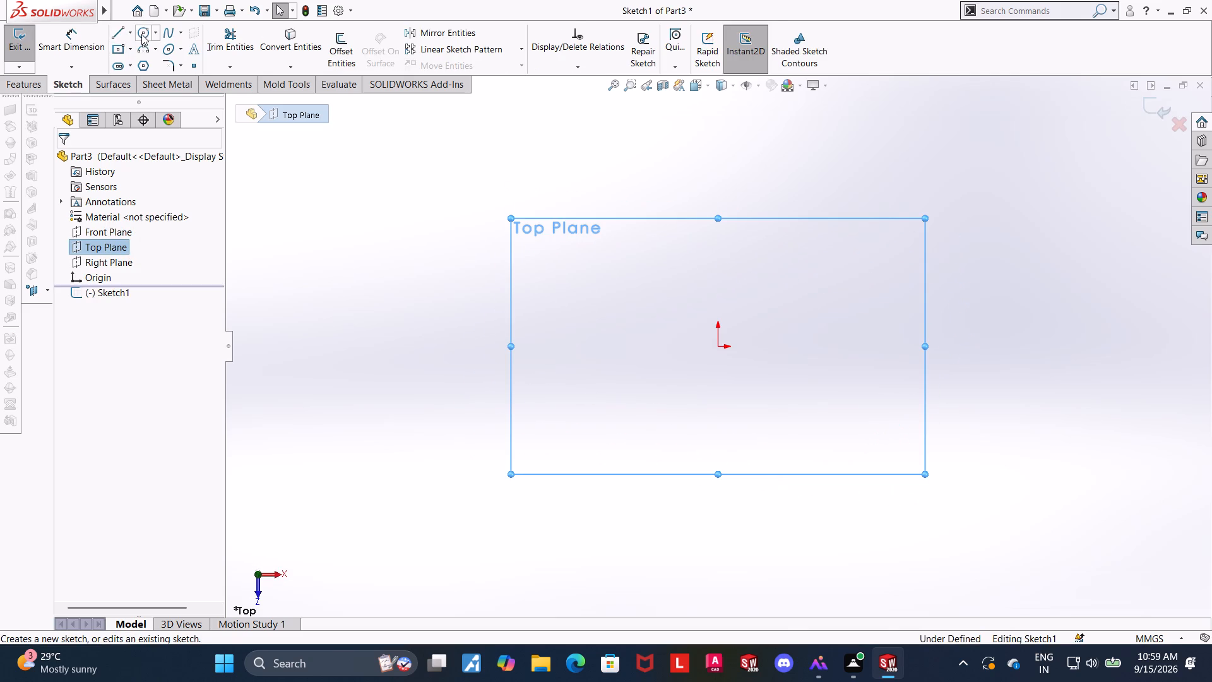
pyautogui.click(141, 34)
pyautogui.click(719, 344)
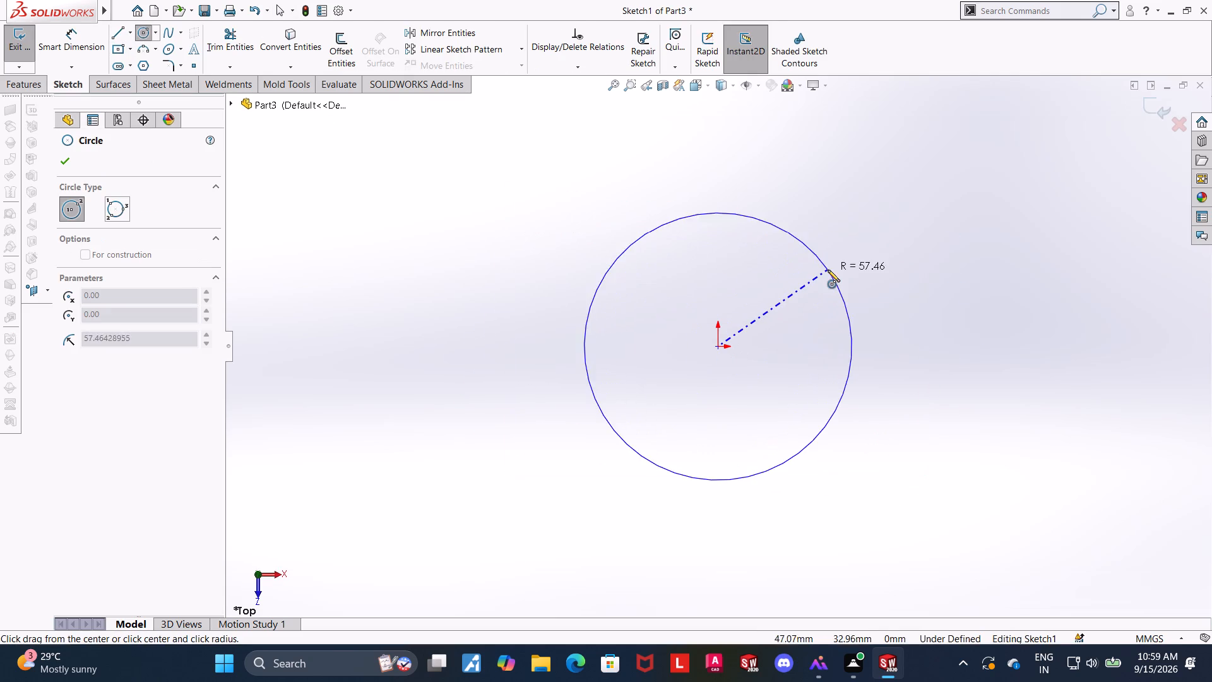
pyautogui.click(838, 264)
pyautogui.press('Escape')
pyautogui.press('Escape')
pyautogui.press('Escape')
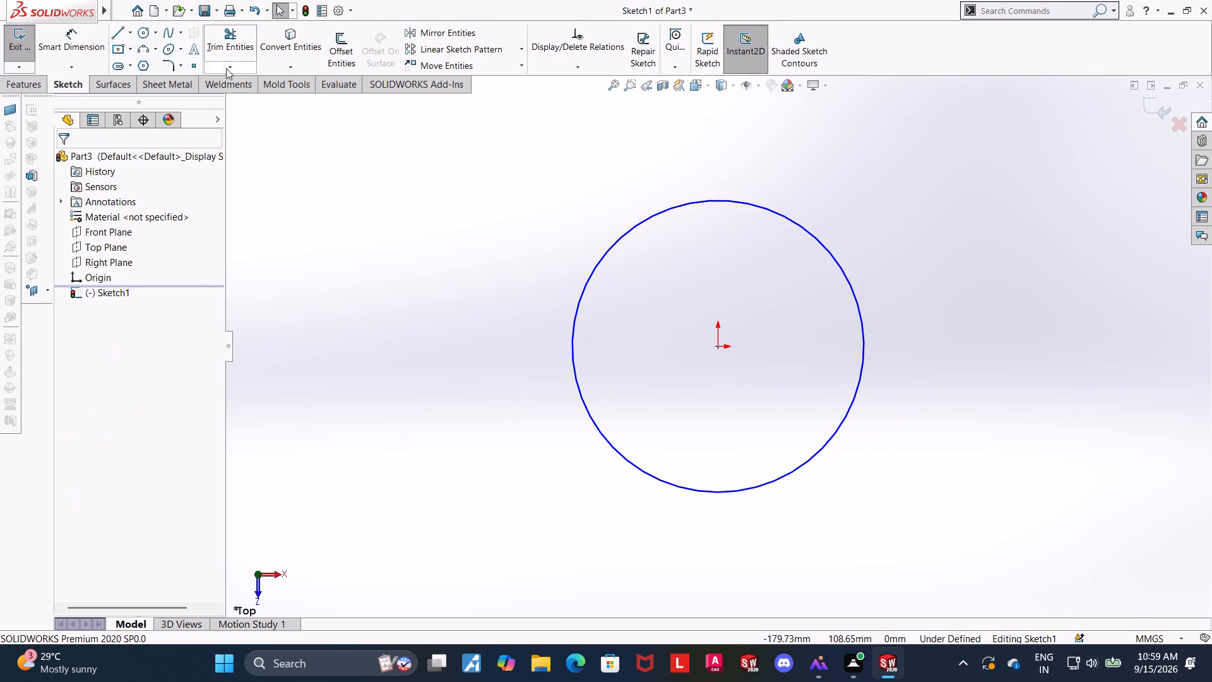
pyautogui.click(140, 34)
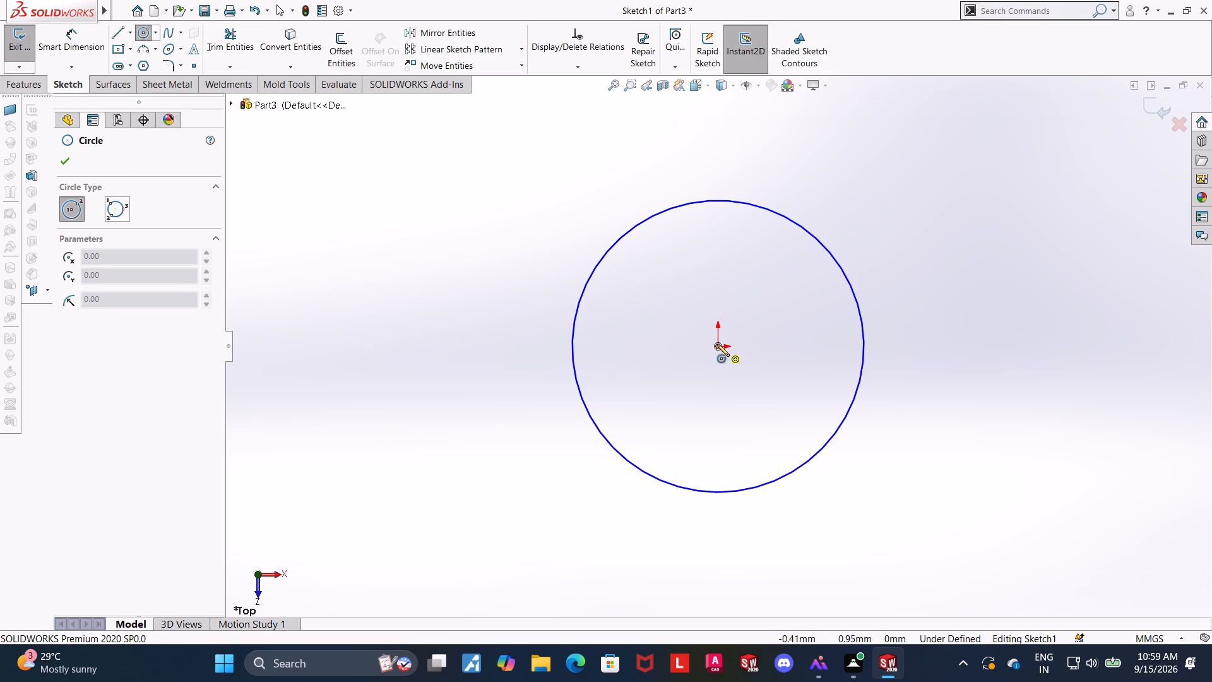
pyautogui.click(717, 344)
pyautogui.click(783, 271)
pyautogui.press('Escape')
pyautogui.press('Escape')
pyautogui.press('Escape')
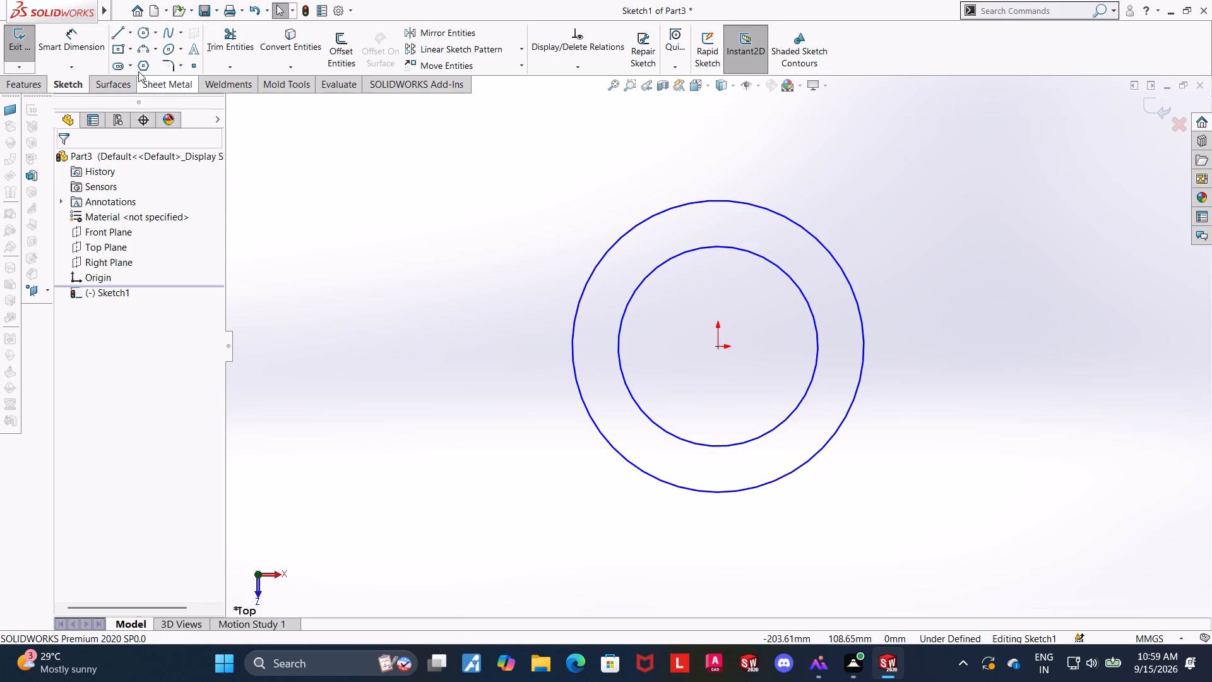
# Dimension the larger of the two concentric circles to a diameter of 100 mm.
pyautogui.click(84, 39)
pyautogui.click(818, 239)
pyautogui.click(848, 218)
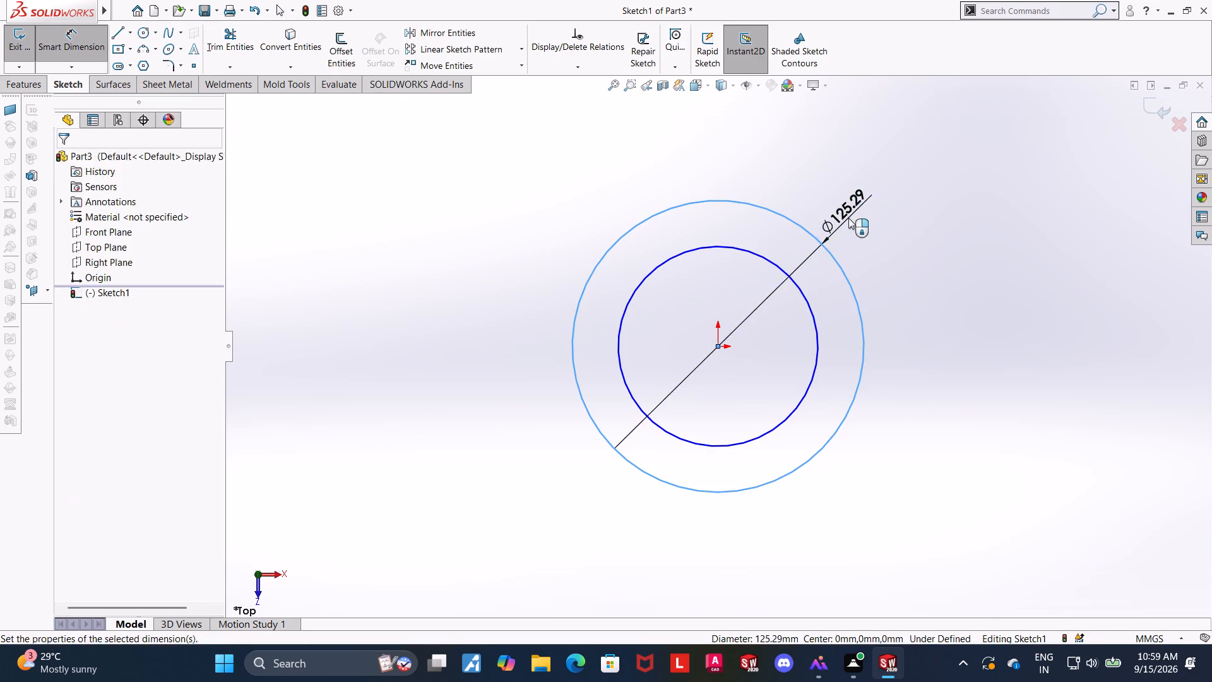
pyautogui.press('1')
pyautogui.write('00')
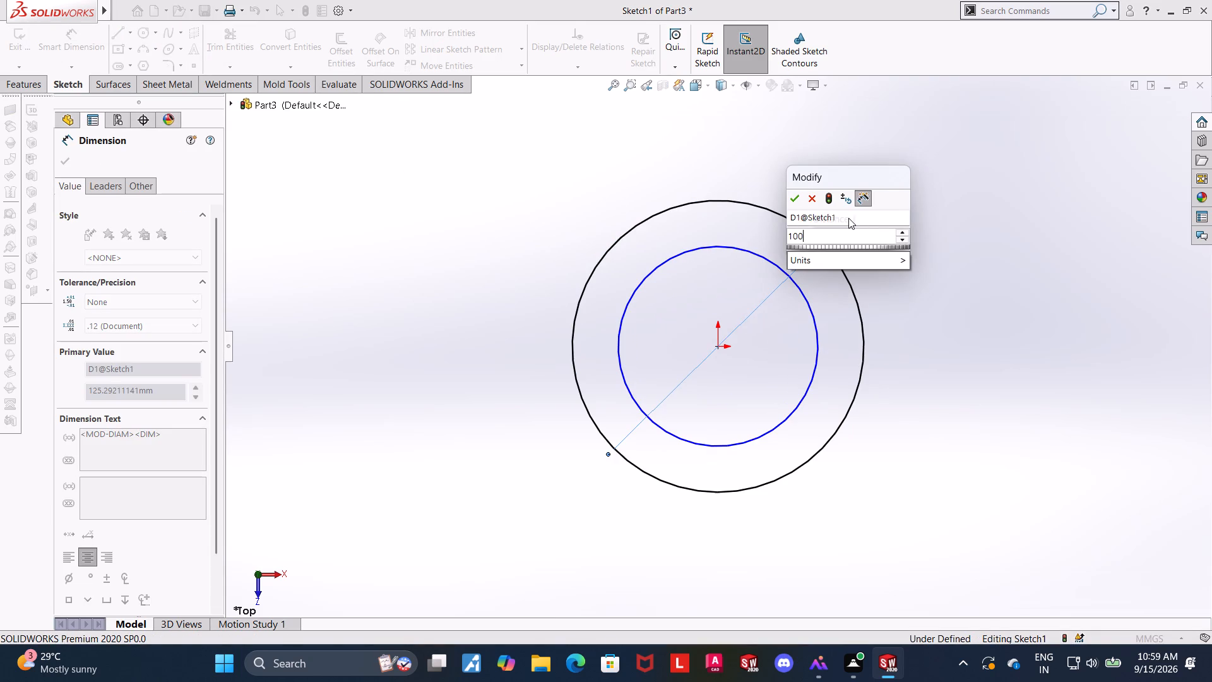
pyautogui.press('Return')
pyautogui.press('Escape')
pyautogui.press('Escape')
# Dimension the other concentric circle, still undimensioned, to a diameter of 200 mm.
pyautogui.click(79, 38)
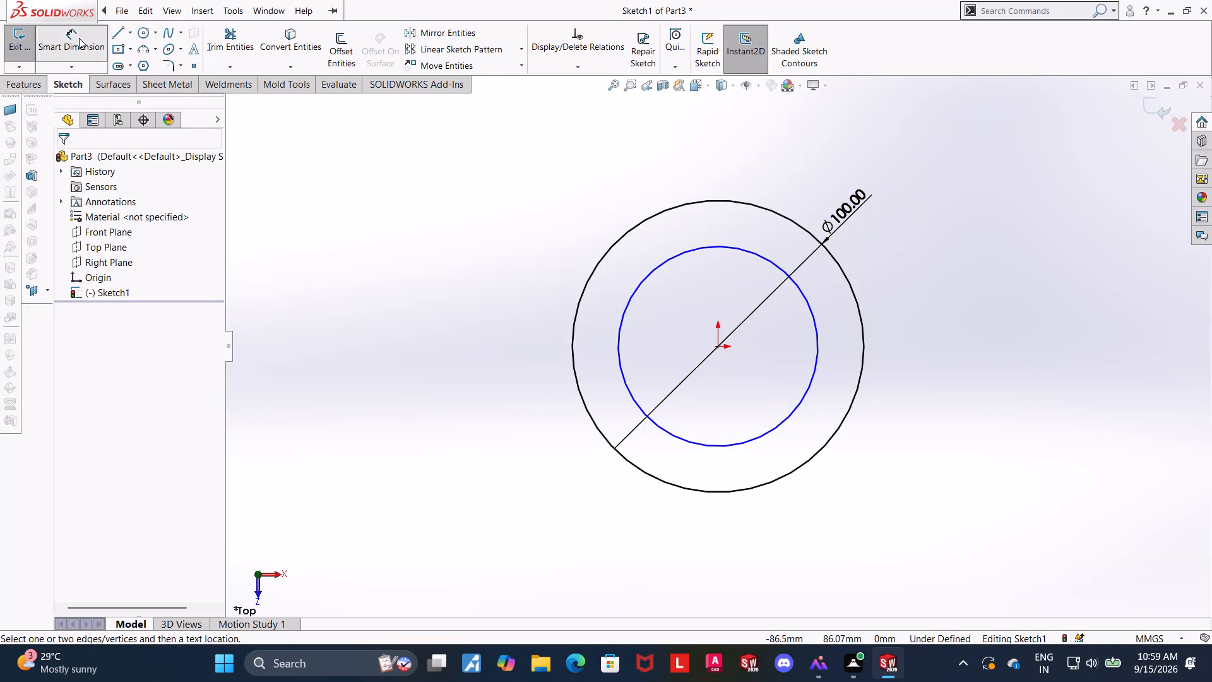
pyautogui.click(804, 294)
pyautogui.click(960, 253)
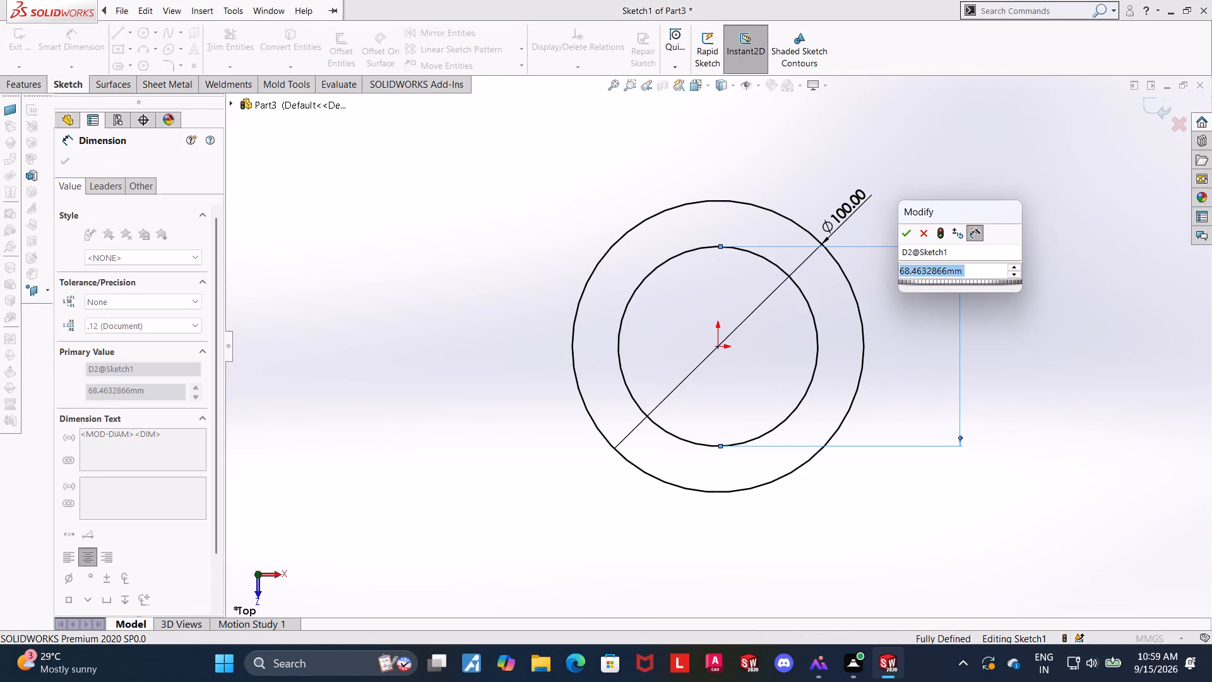
pyautogui.write('200')
pyautogui.press('Return')
pyautogui.press('Escape')
pyautogui.press('Escape')
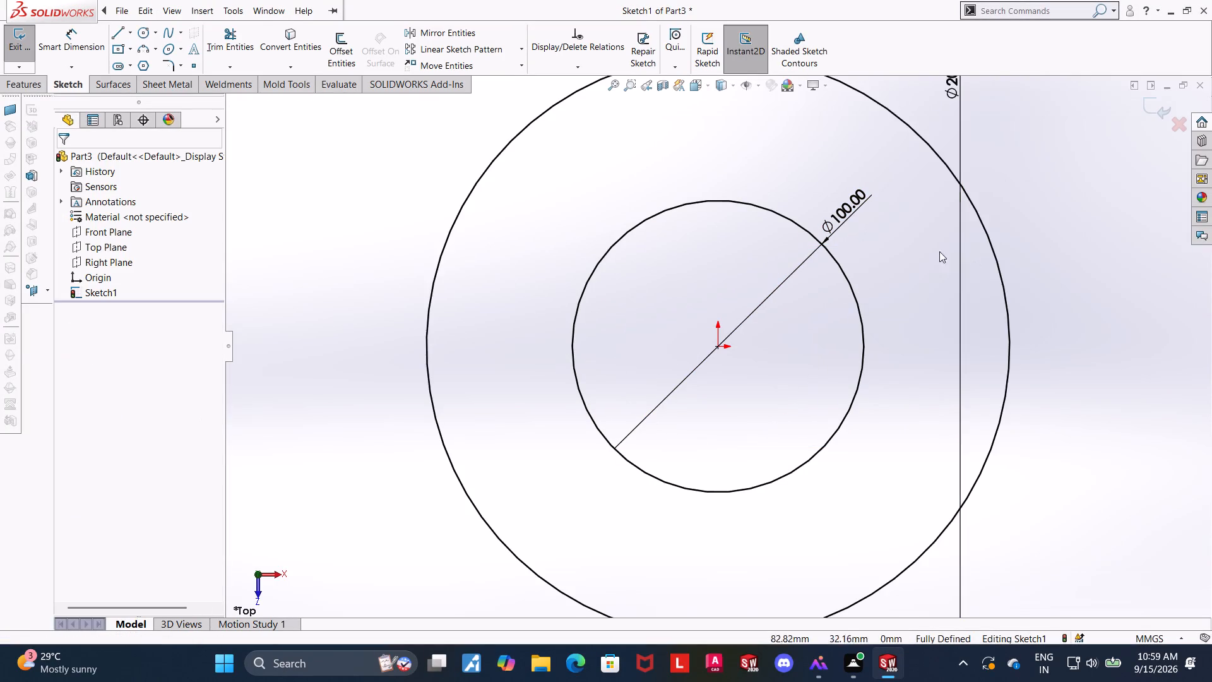
# Sketch a third circle centred on the origin, about 173 mm in diameter, between the 100 mm and 200 mm circles.
pyautogui.scroll(4, 946, 270)
pyautogui.scroll(-3, 944, 273)
pyautogui.press('Escape')
pyautogui.scroll(2, 588, 339)
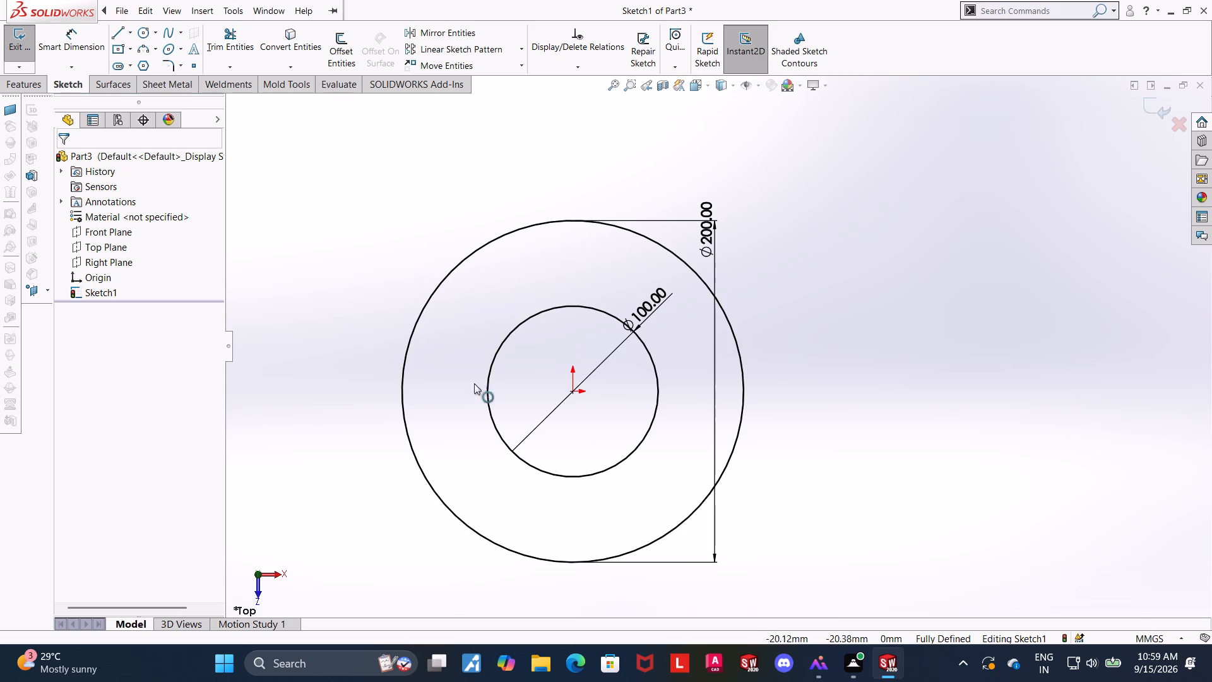
pyautogui.click(145, 26)
pyautogui.click(574, 392)
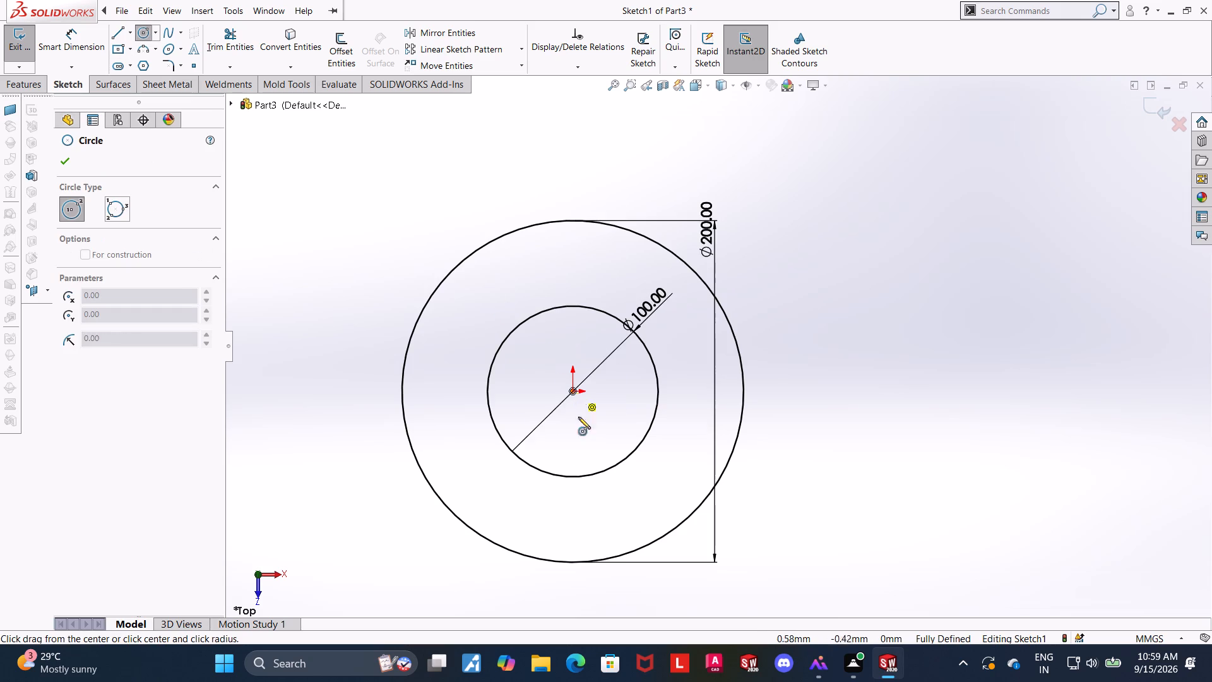
pyautogui.click(619, 532)
pyautogui.press('Escape')
pyautogui.press('Escape')
# Dimension the middle circle to a diameter of 162.6 mm.
pyautogui.click(83, 35)
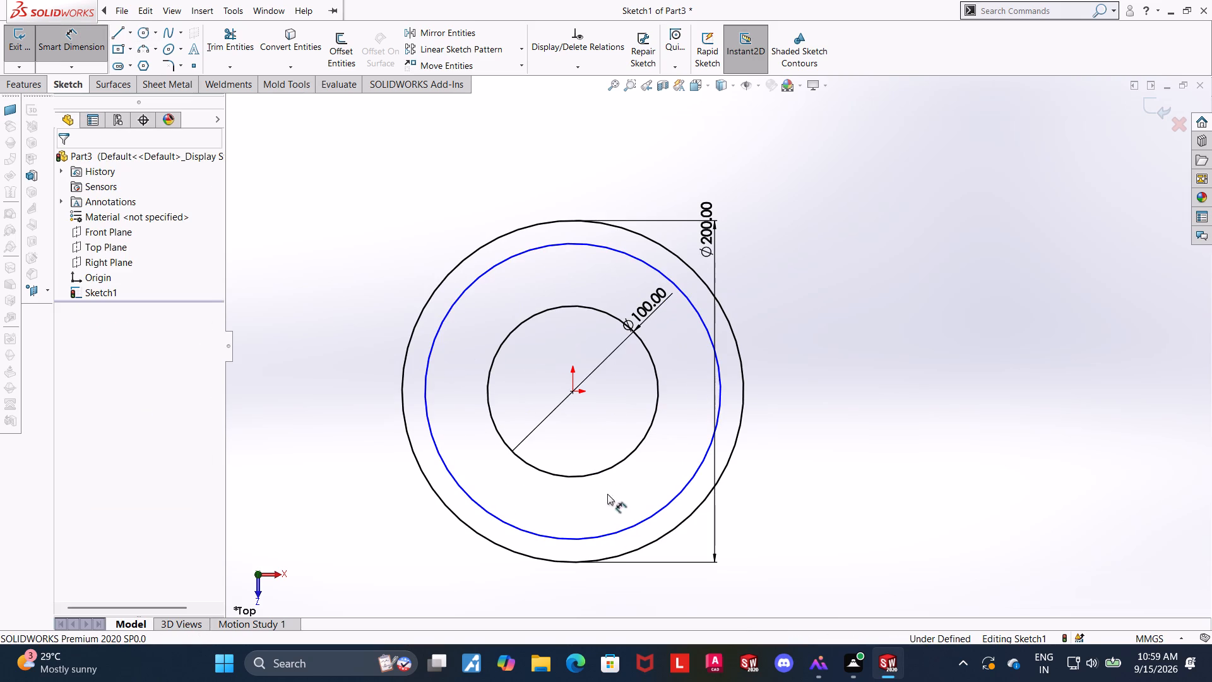
pyautogui.click(640, 519)
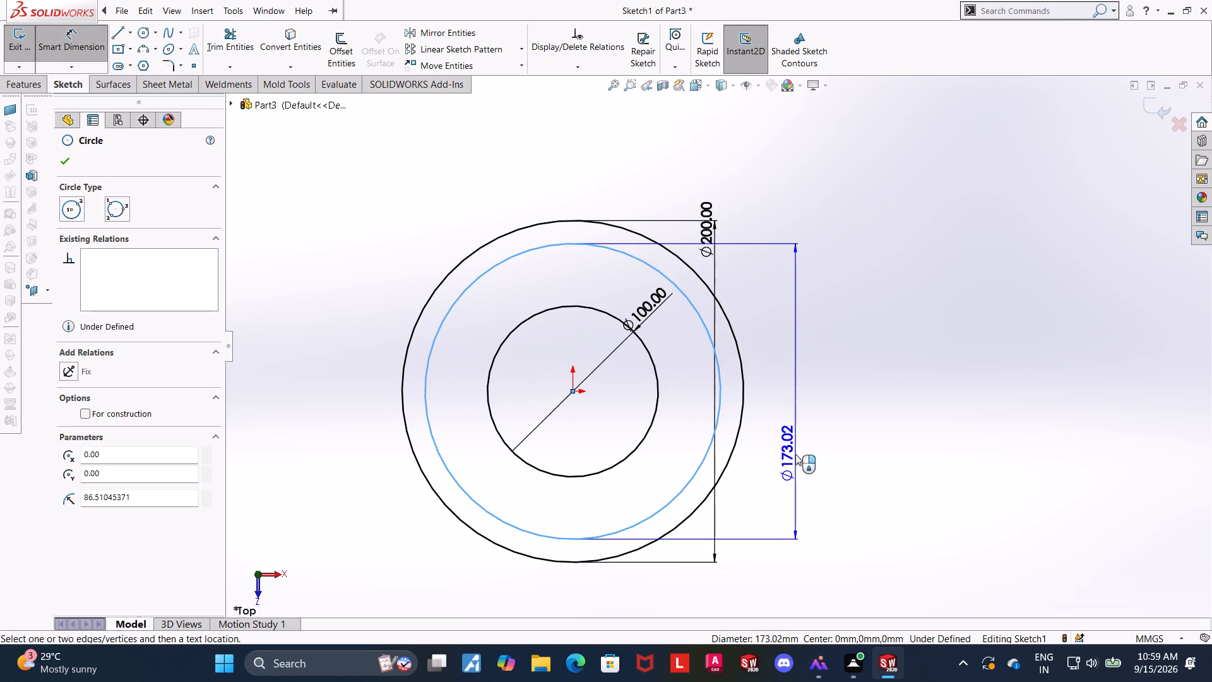
pyautogui.click(795, 454)
pyautogui.write('16')
pyautogui.write('2.')
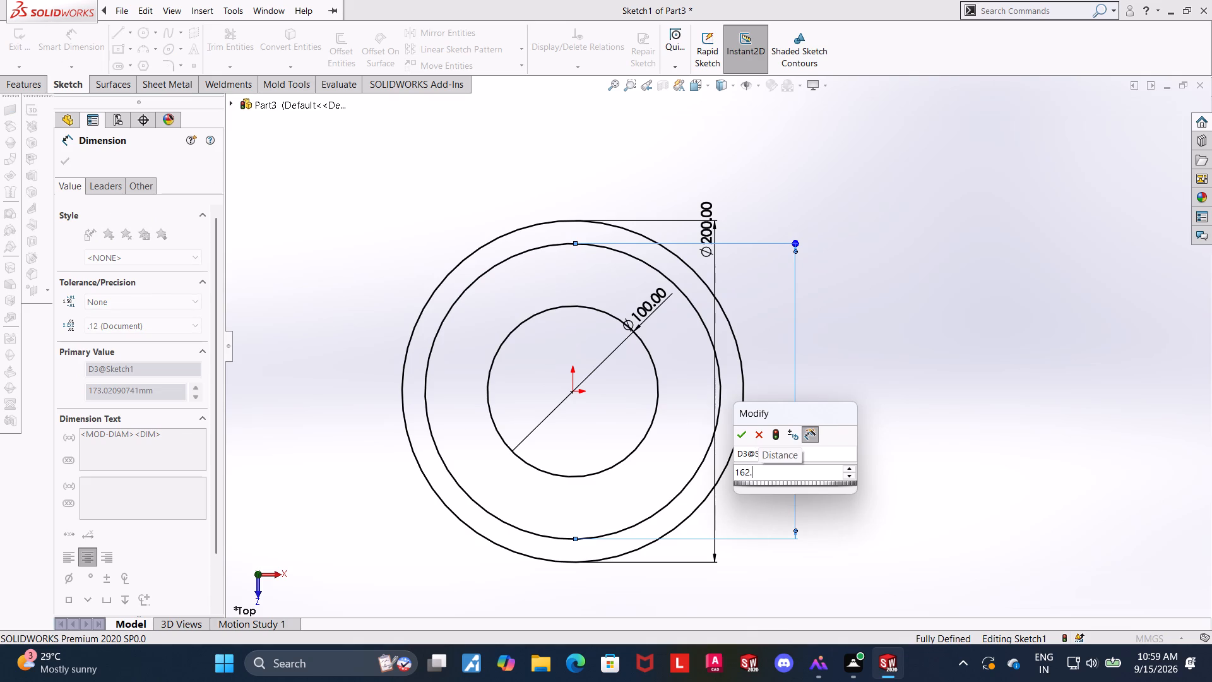
pyautogui.press('6')
pyautogui.press('Return')
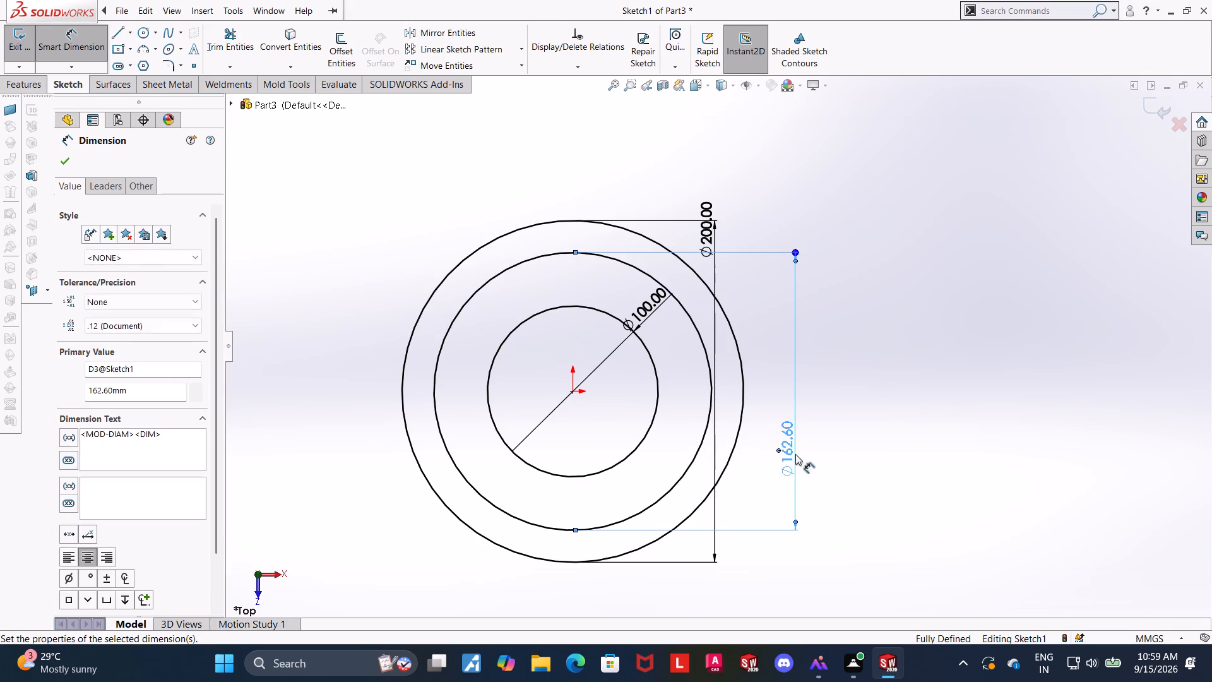
pyautogui.press('Escape')
# Convert the 162.6 mm circle to construction geometry.
pyautogui.click(528, 261)
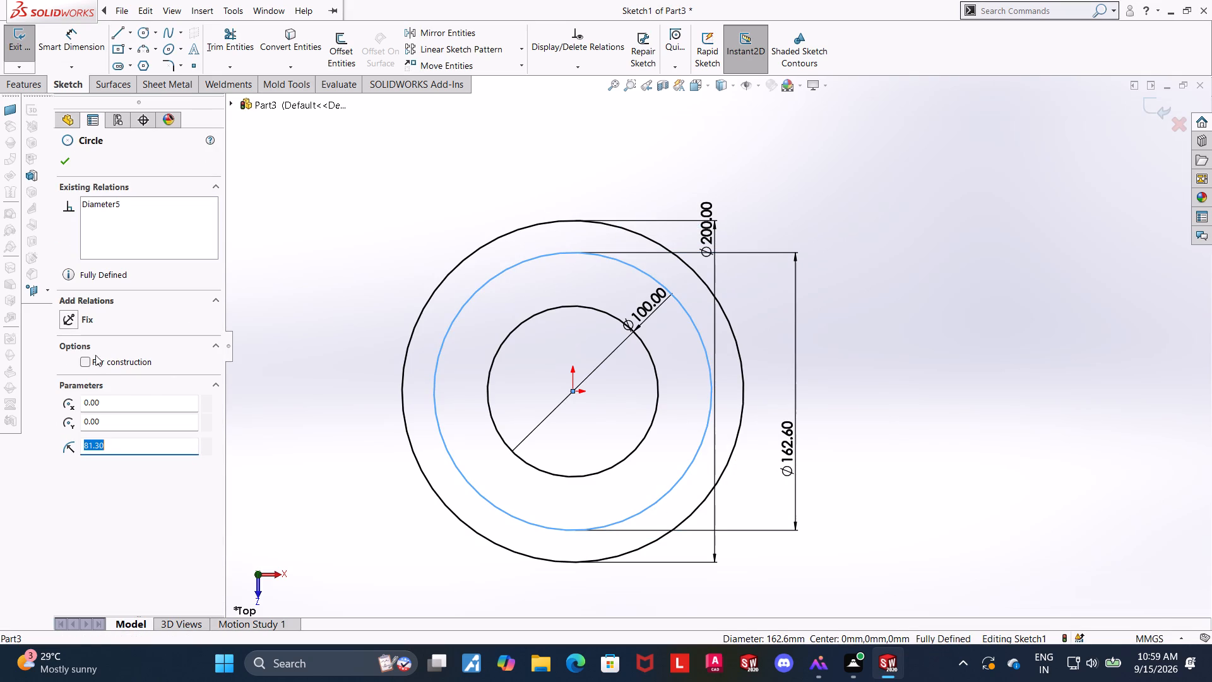
pyautogui.click(86, 361)
pyautogui.click(61, 162)
pyautogui.click(987, 284)
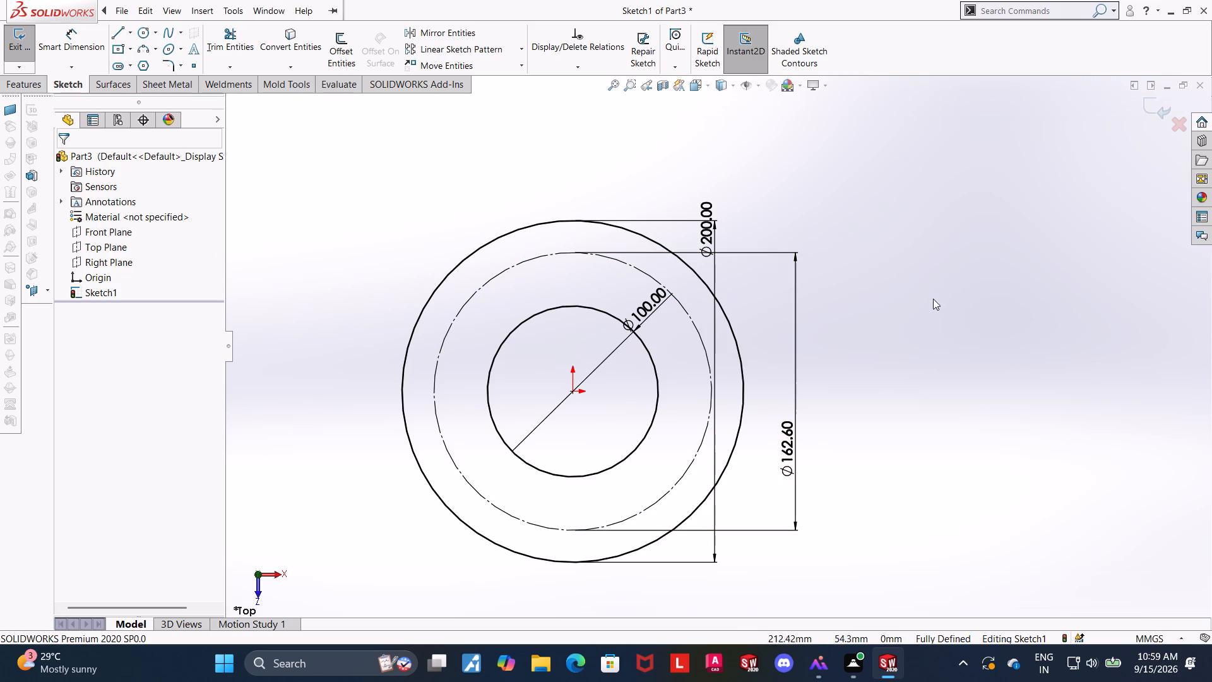
pyautogui.press('Escape')
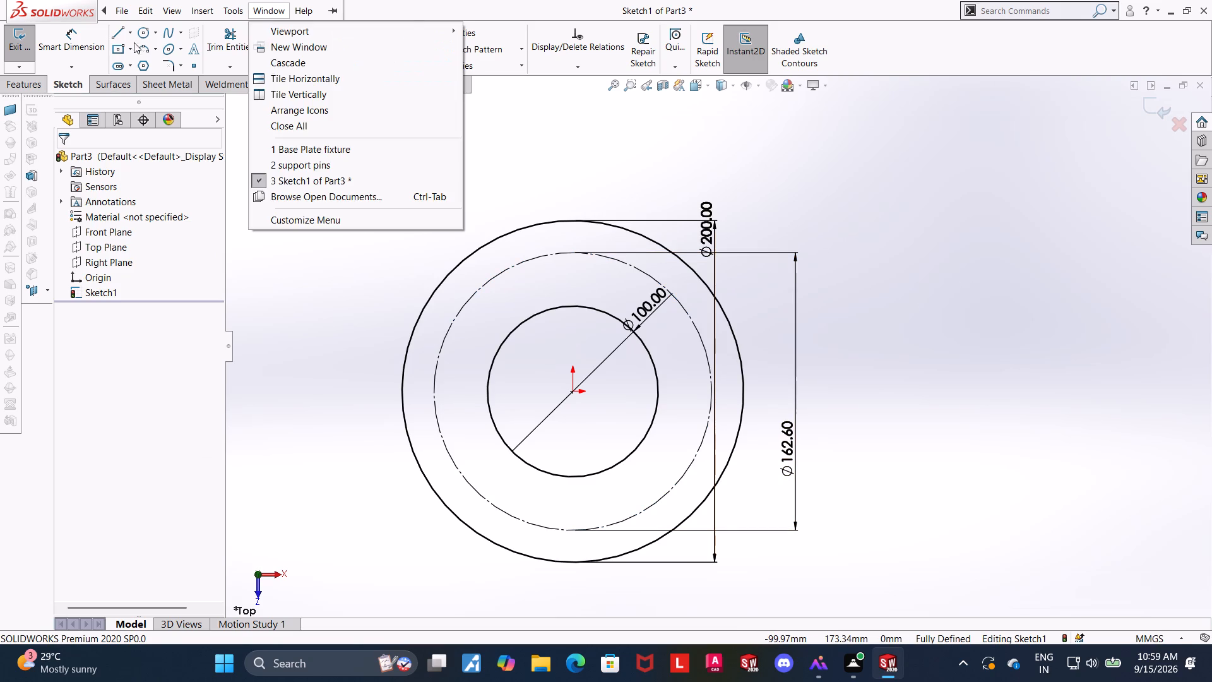
# Draw a vertical and a horizontal centerline through the origin, both extending beyond the 200 mm circle.
pyautogui.click(129, 34)
pyautogui.click(133, 65)
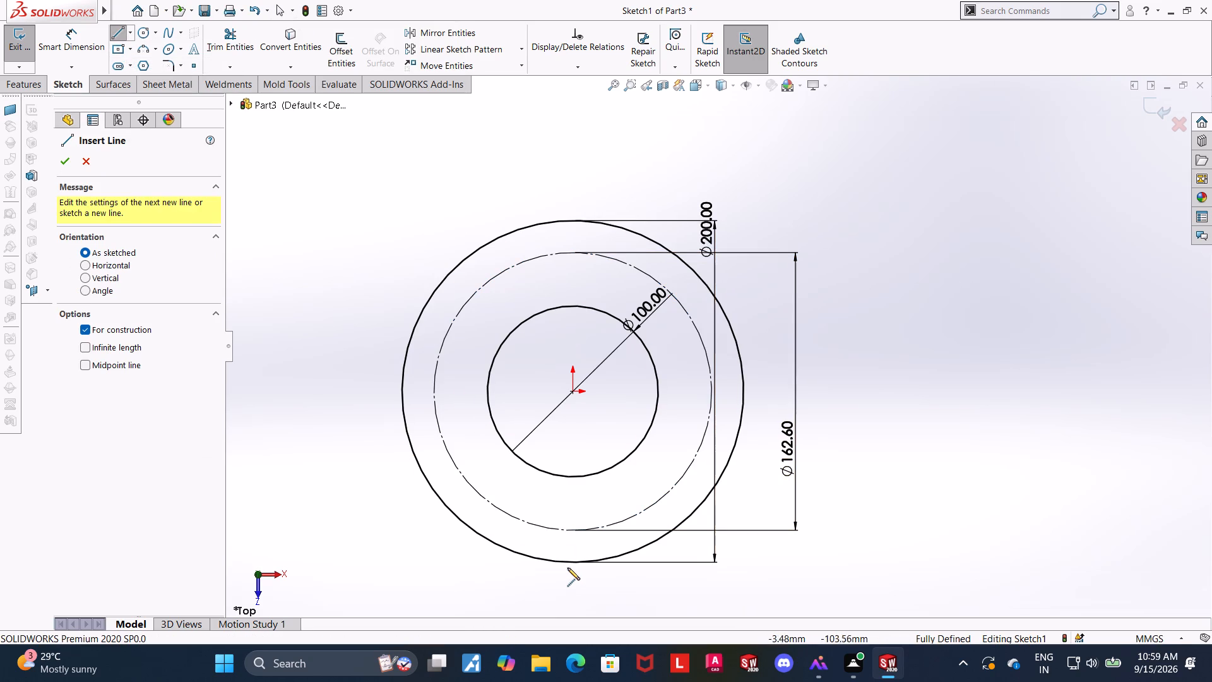
pyautogui.click(573, 596)
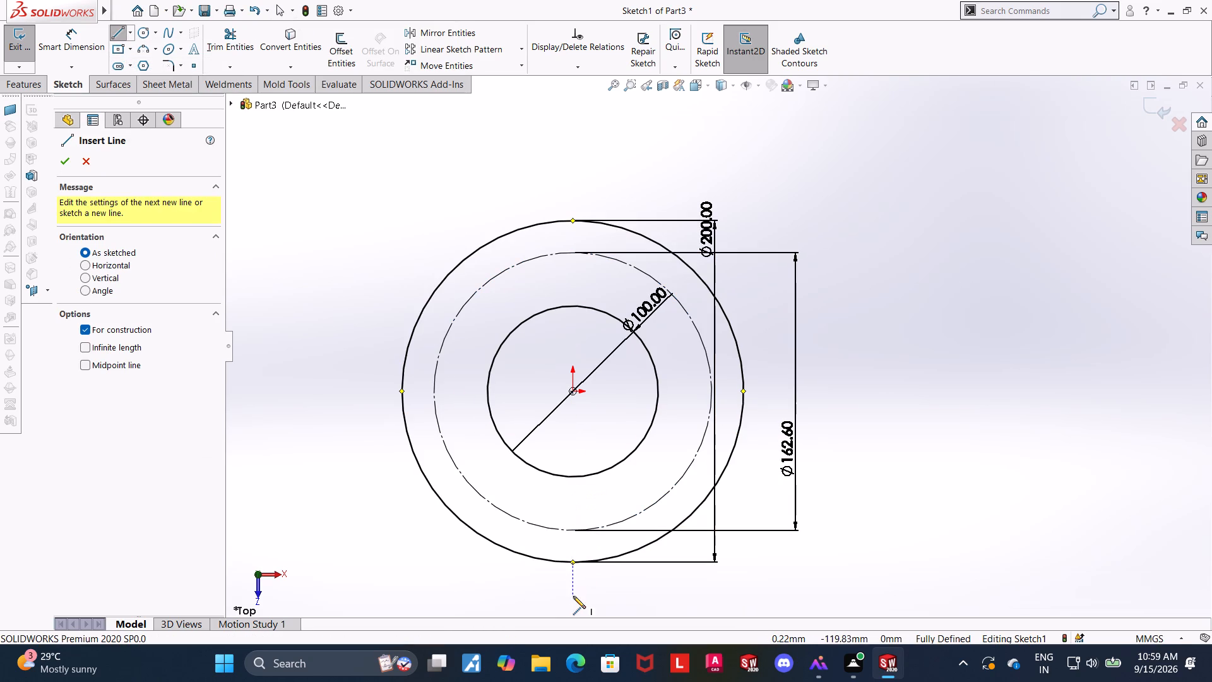
pyautogui.click(571, 146)
pyautogui.press('Escape')
pyautogui.press('Escape')
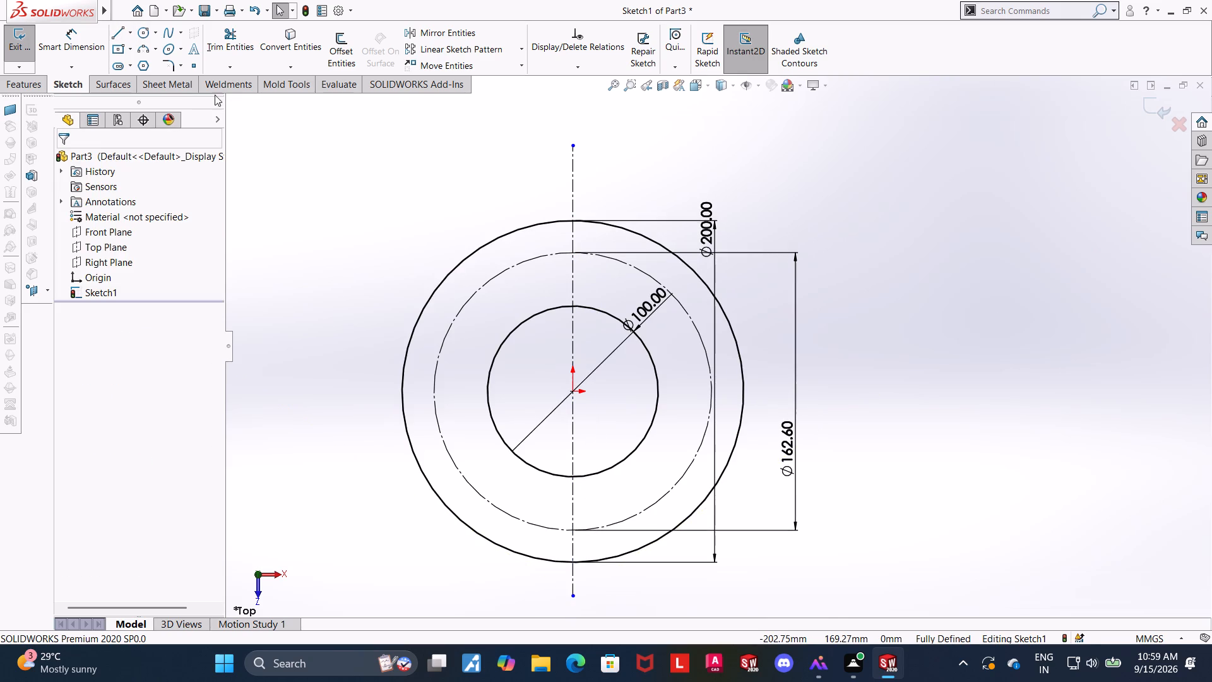
pyautogui.click(130, 36)
pyautogui.click(139, 62)
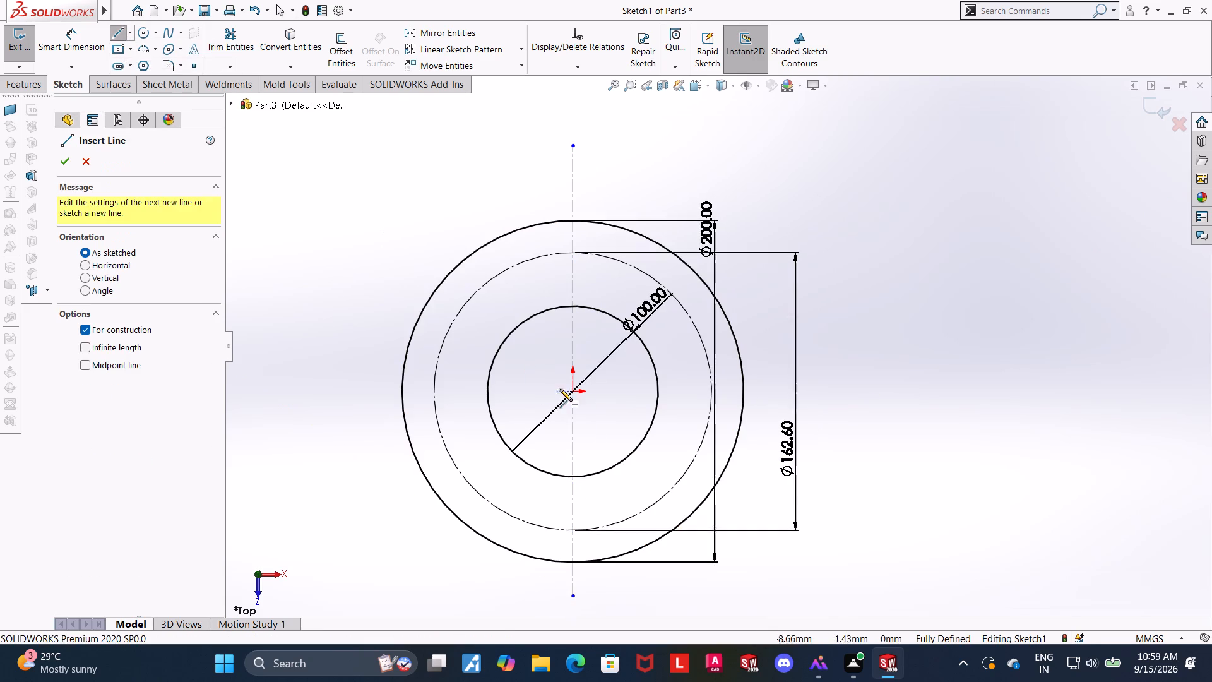
pyautogui.click(375, 389)
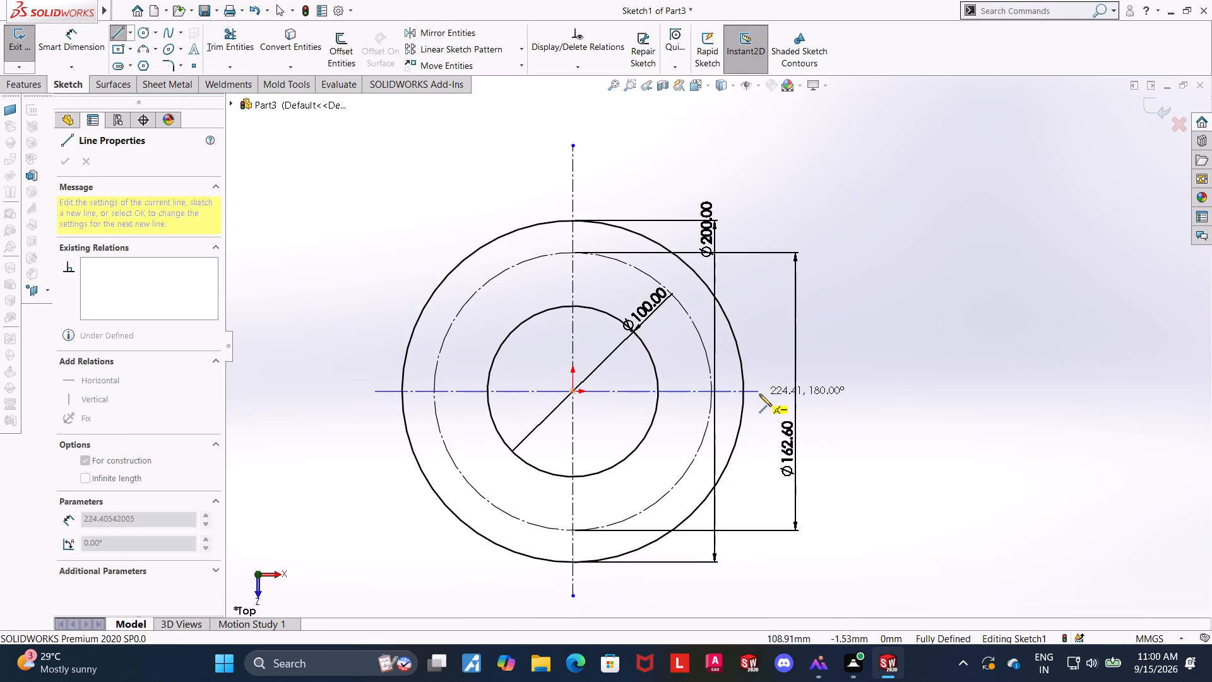
pyautogui.click(764, 393)
pyautogui.press('Escape')
pyautogui.press('Escape')
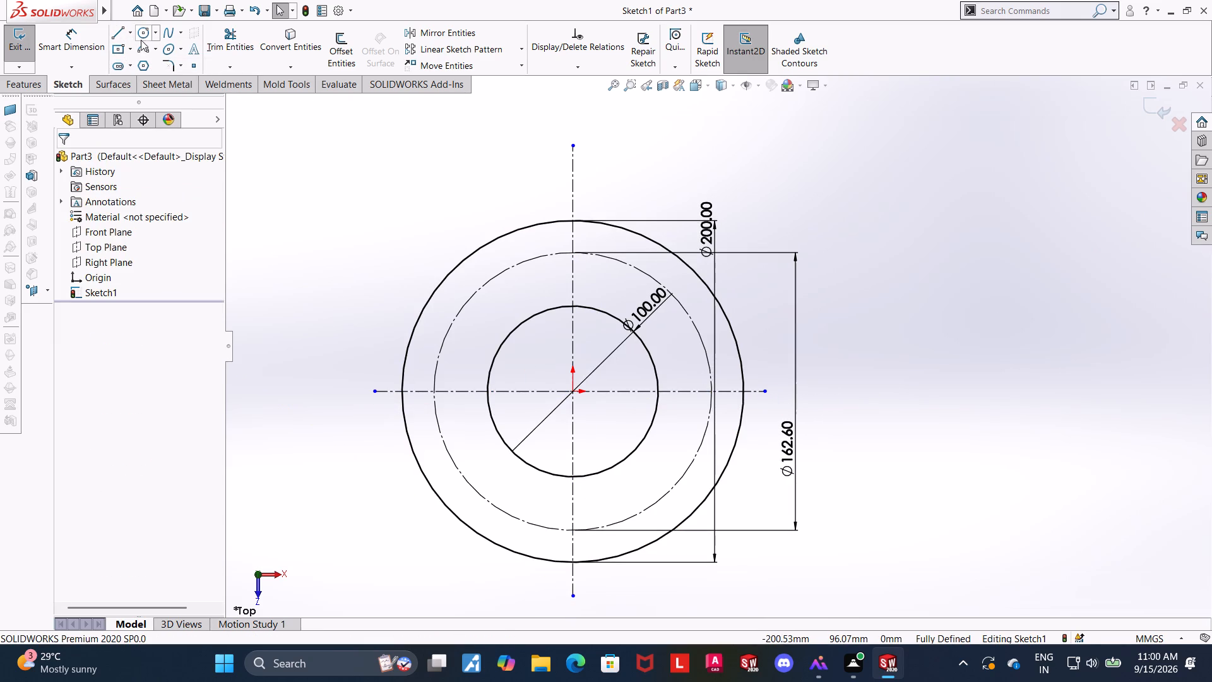
# Sketch a small circle about 16 mm in diameter where the vertical centerline meets the top of the construction circle.
pyautogui.click(142, 39)
pyautogui.click(571, 253)
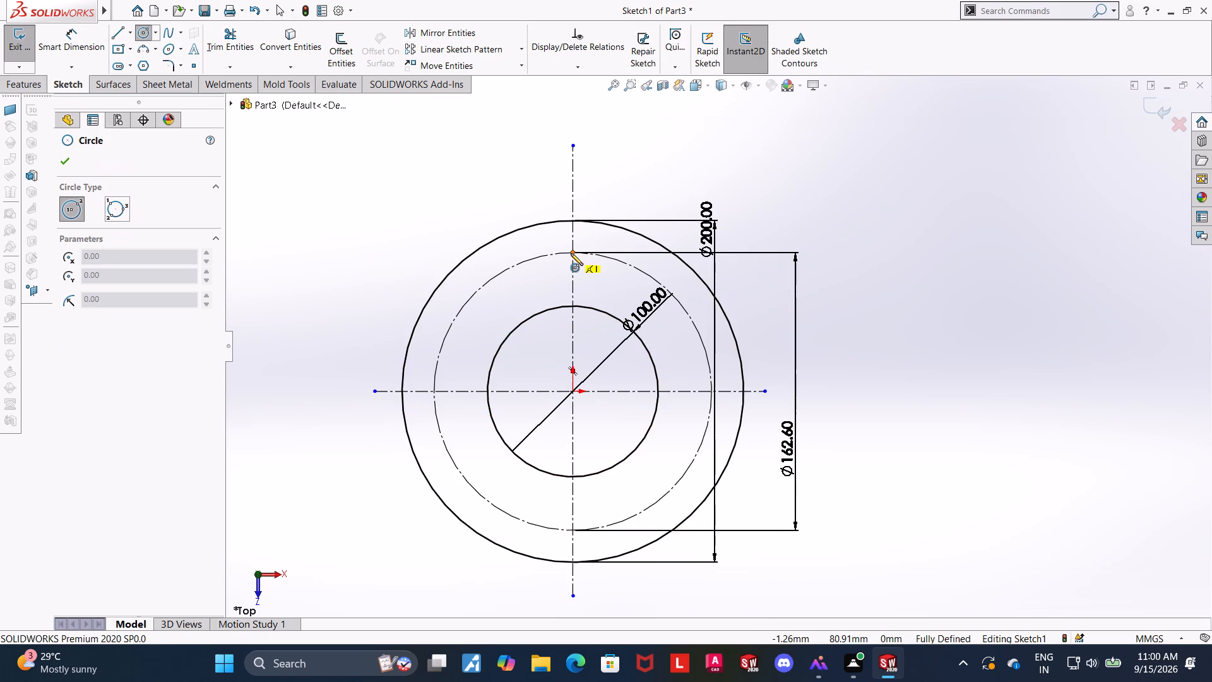
pyautogui.click(582, 242)
pyautogui.press('Escape')
pyautogui.press('Escape')
pyautogui.press('Escape')
# Dimension the small circle's diameter, keeping its size as drawn.
pyautogui.click(75, 45)
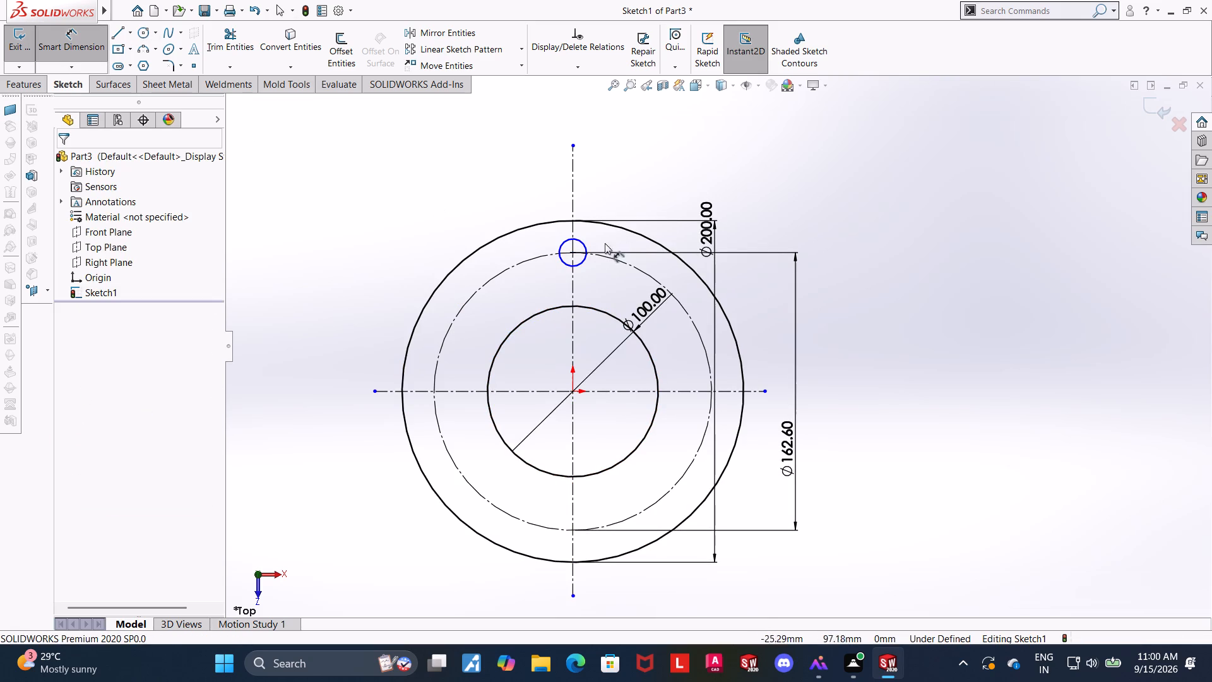
pyautogui.click(583, 241)
pyautogui.click(596, 234)
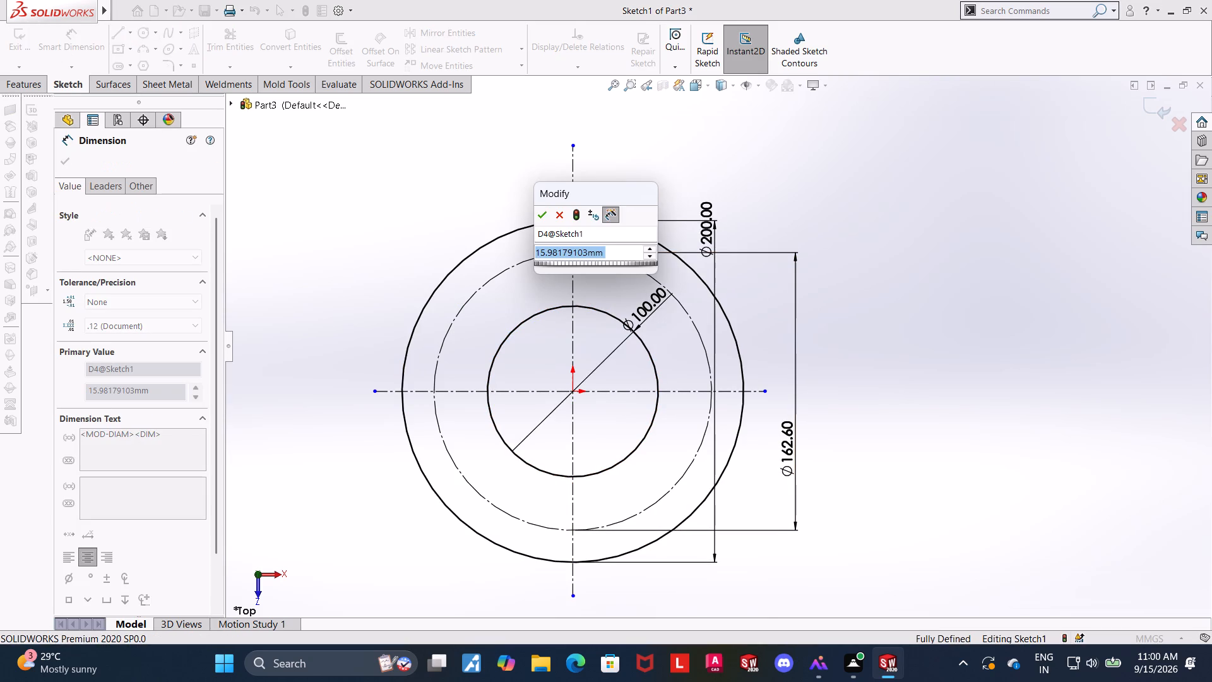
pyautogui.press('Escape')
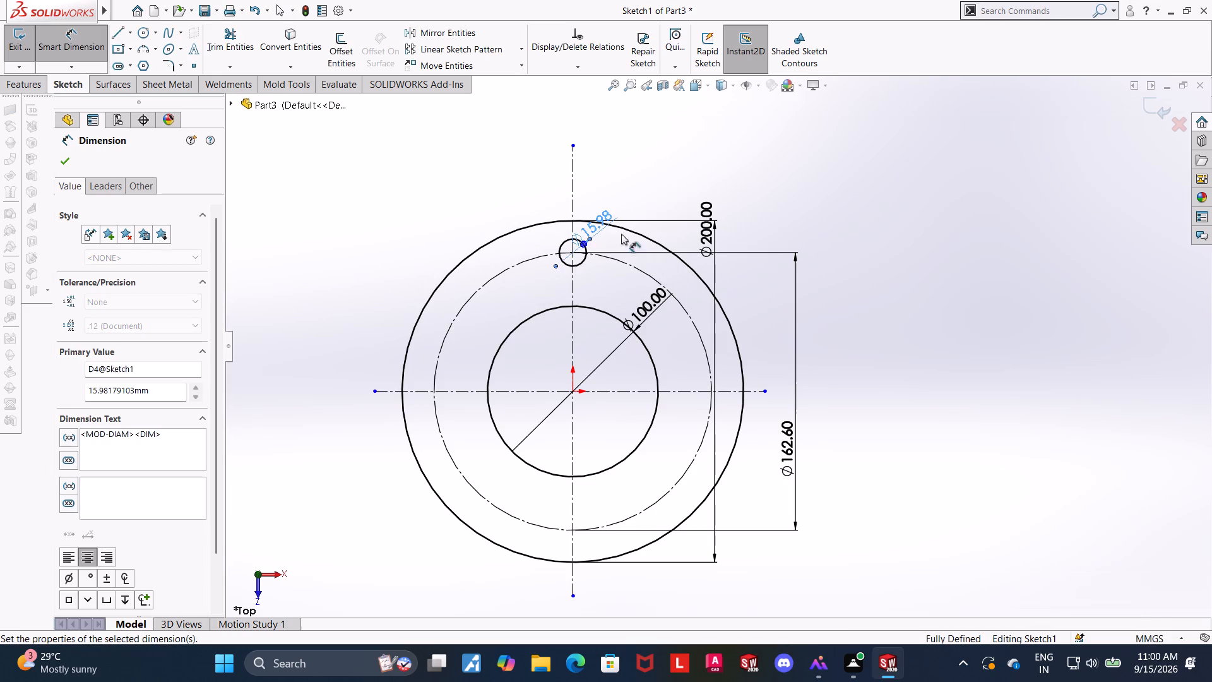
# Set the small top circle's diameter to 13 mm.
pyautogui.hotkey('ctrl', 'z')
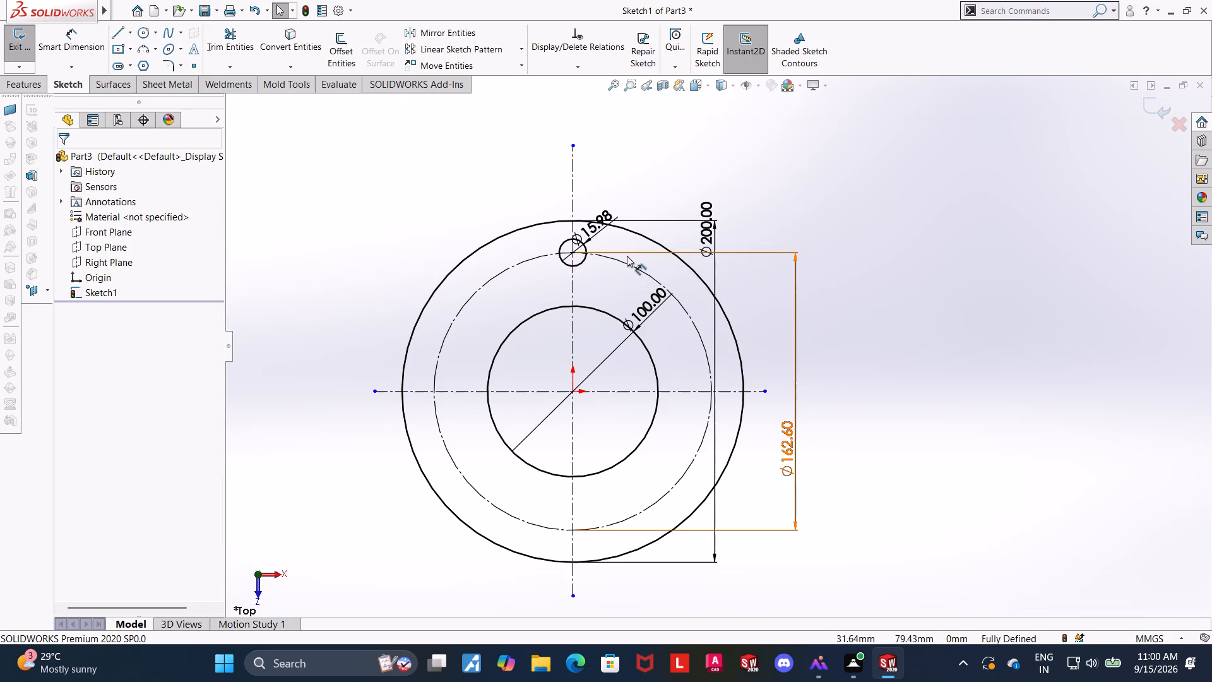
pyautogui.scroll(-3, 615, 244)
pyautogui.doubleClick(600, 238)
pyautogui.write('13')
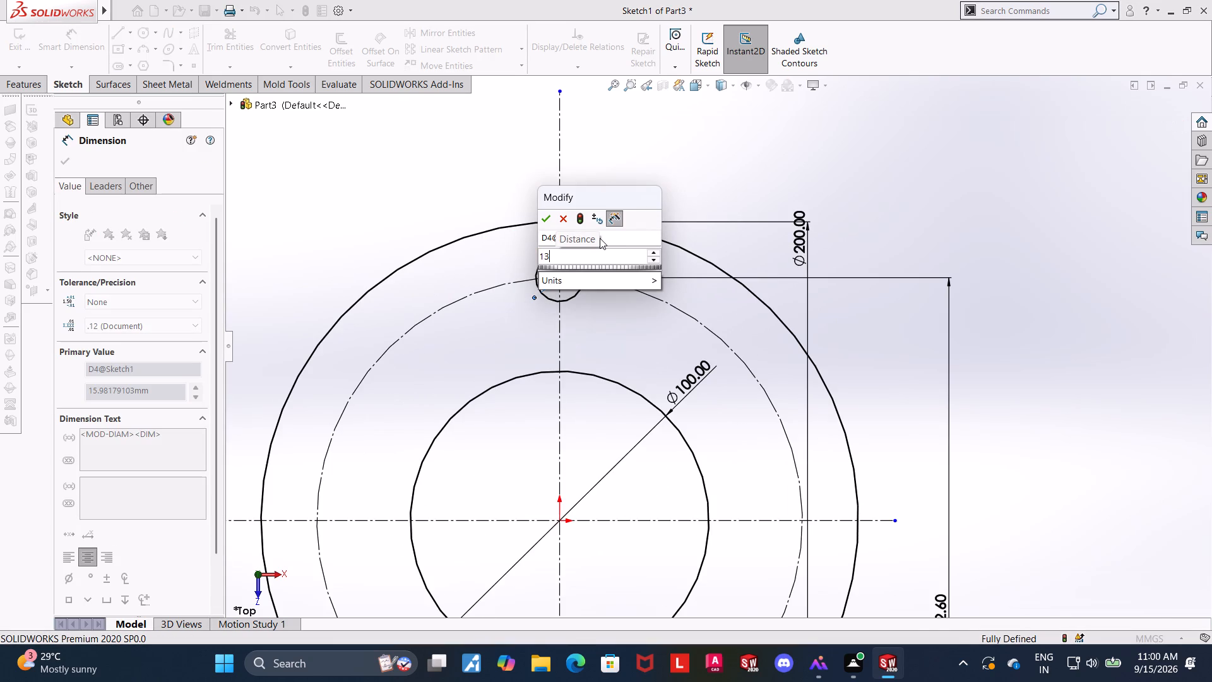
pyautogui.press('Return')
pyautogui.press('Escape')
pyautogui.press('Escape')
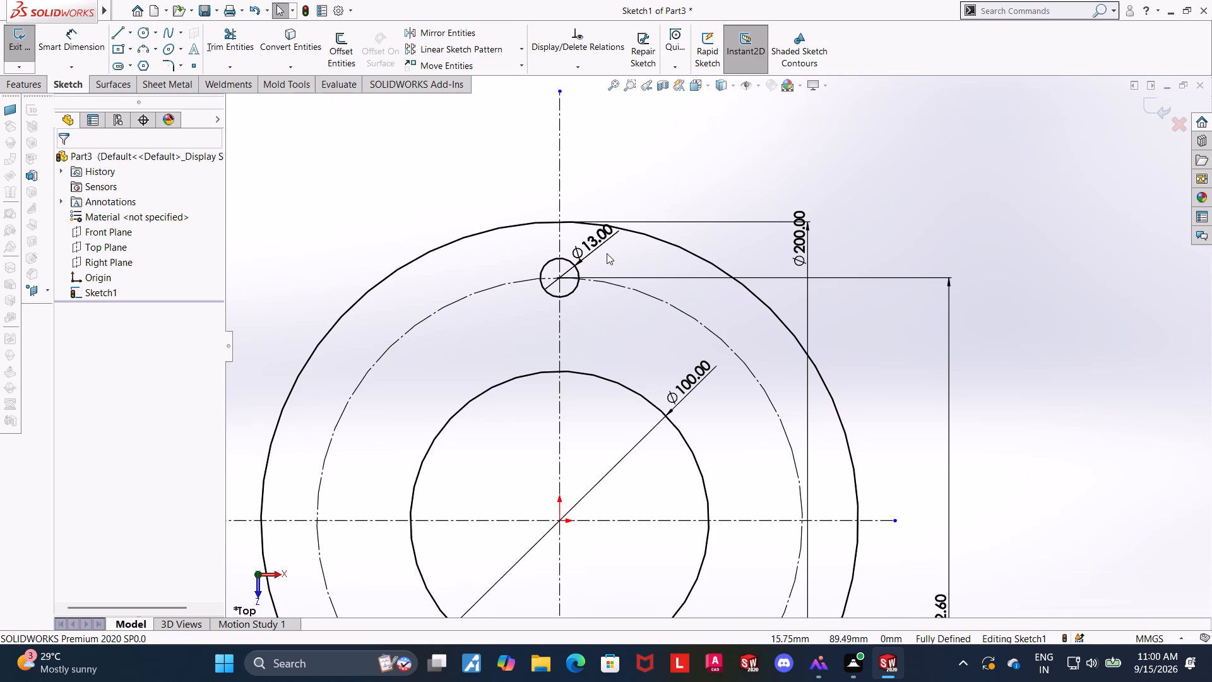
# Draw two vertical lines from opposite sides of the 13 mm circle up to the 200 mm circle.
pyautogui.scroll(-3, 607, 253)
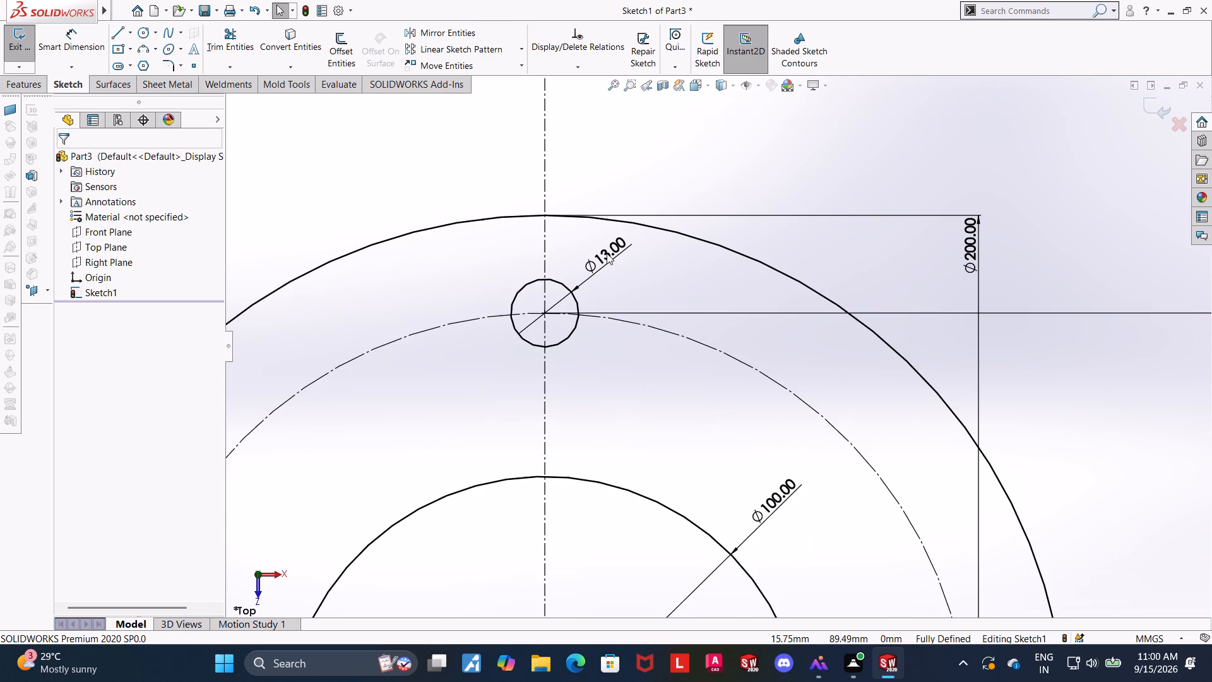
pyautogui.click(109, 31)
pyautogui.click(115, 34)
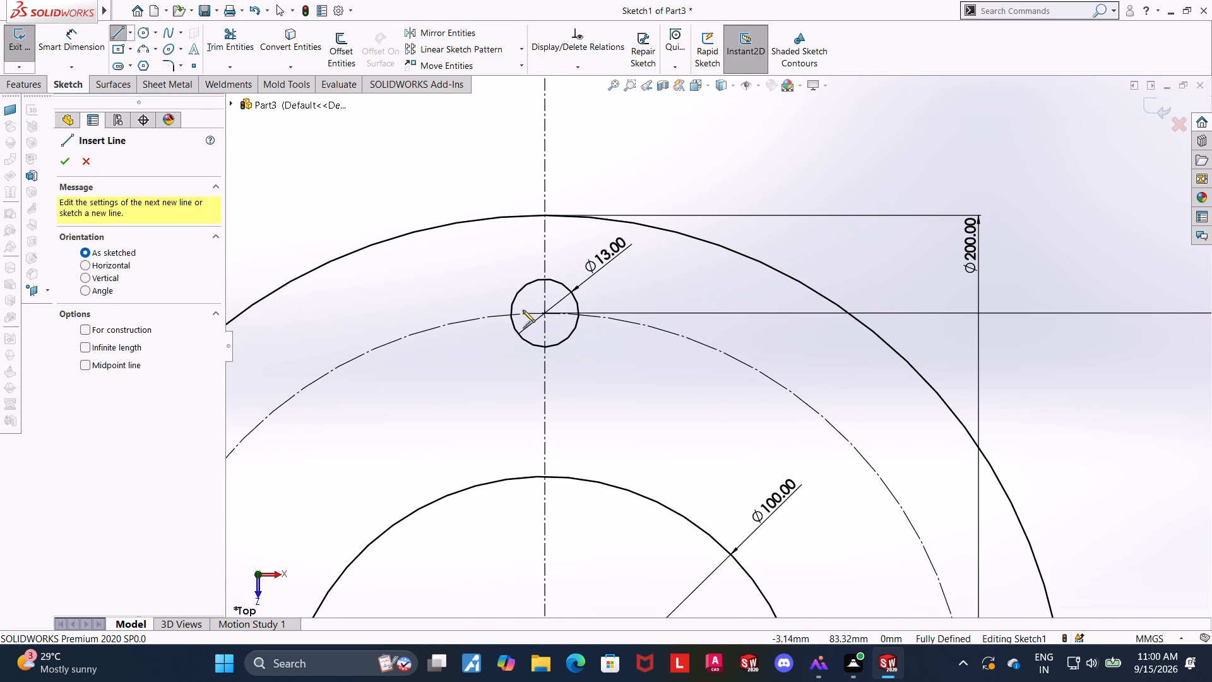
pyautogui.click(511, 313)
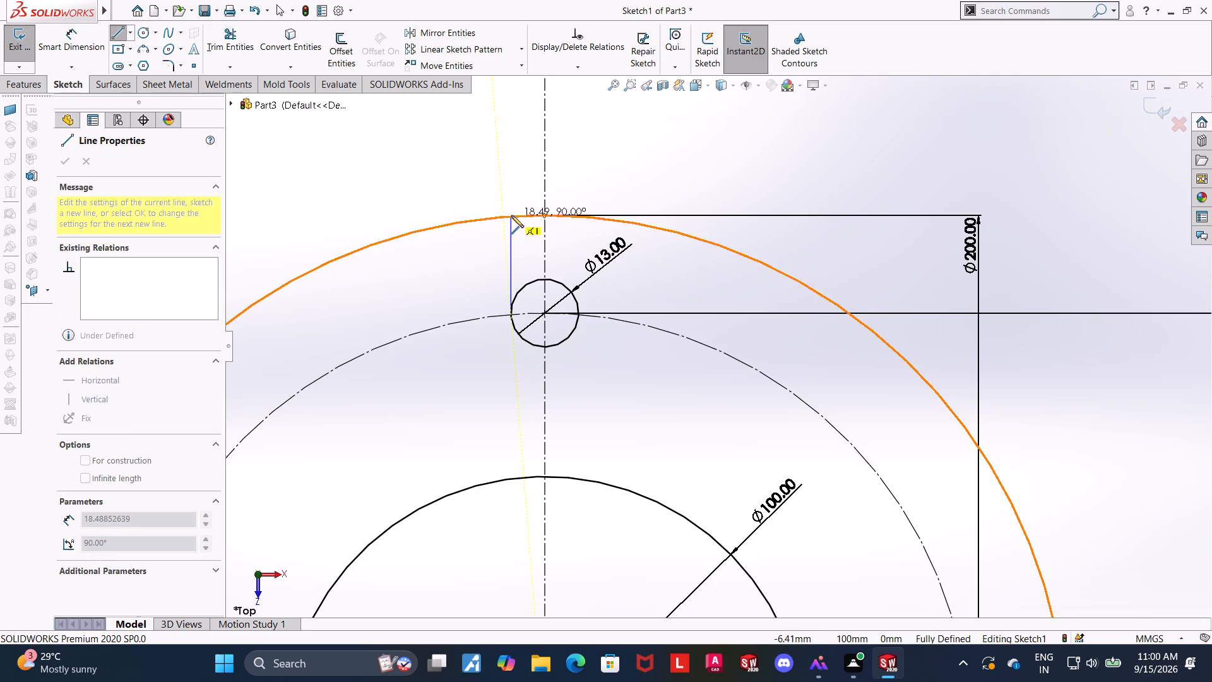
pyautogui.click(511, 215)
pyautogui.press('Escape')
pyautogui.press('Escape')
pyautogui.press('Escape')
pyautogui.click(123, 32)
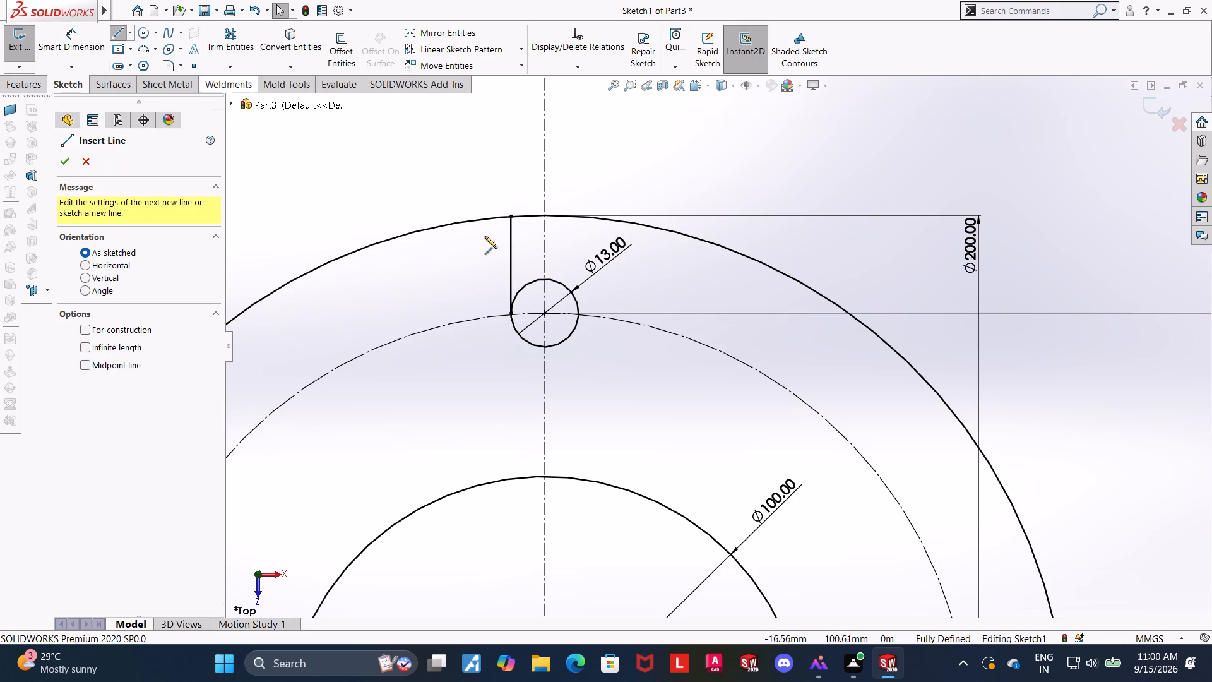
pyautogui.click(579, 313)
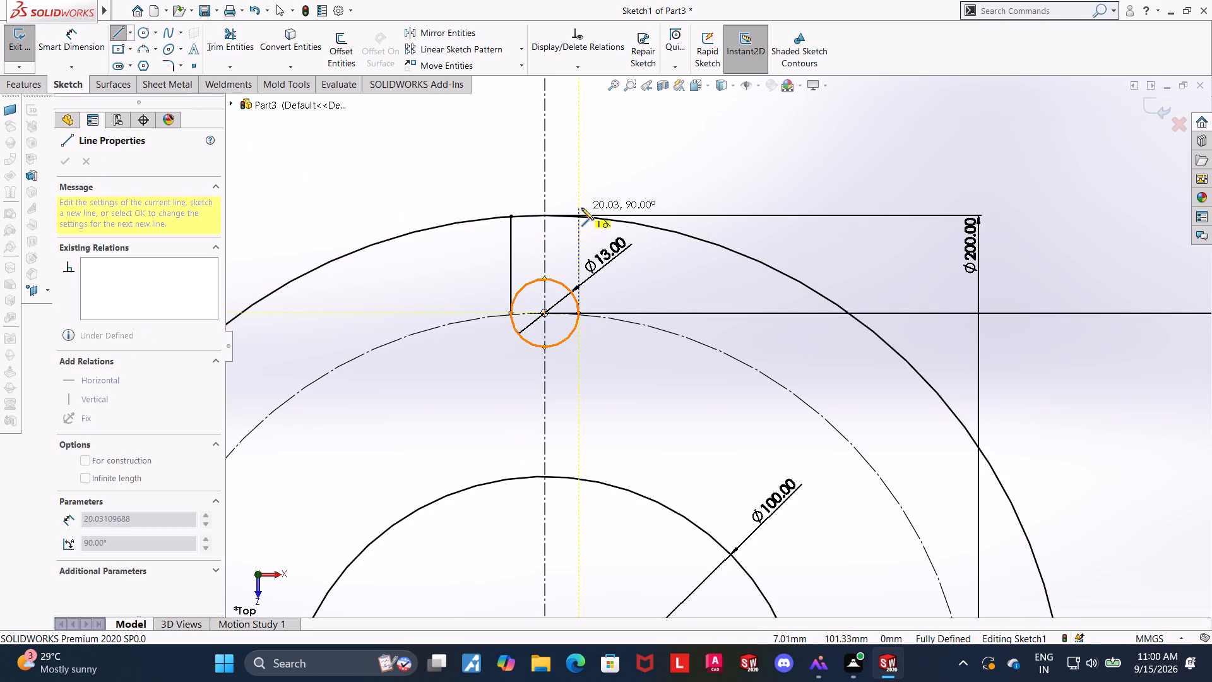
pyautogui.click(581, 215)
pyautogui.press('Escape')
pyautogui.press('Escape')
pyautogui.press('Escape')
# Trim away the upper half of the 13 mm circle between the two vertical lines, leaving the slot's rounded bottom.
pyautogui.click(229, 39)
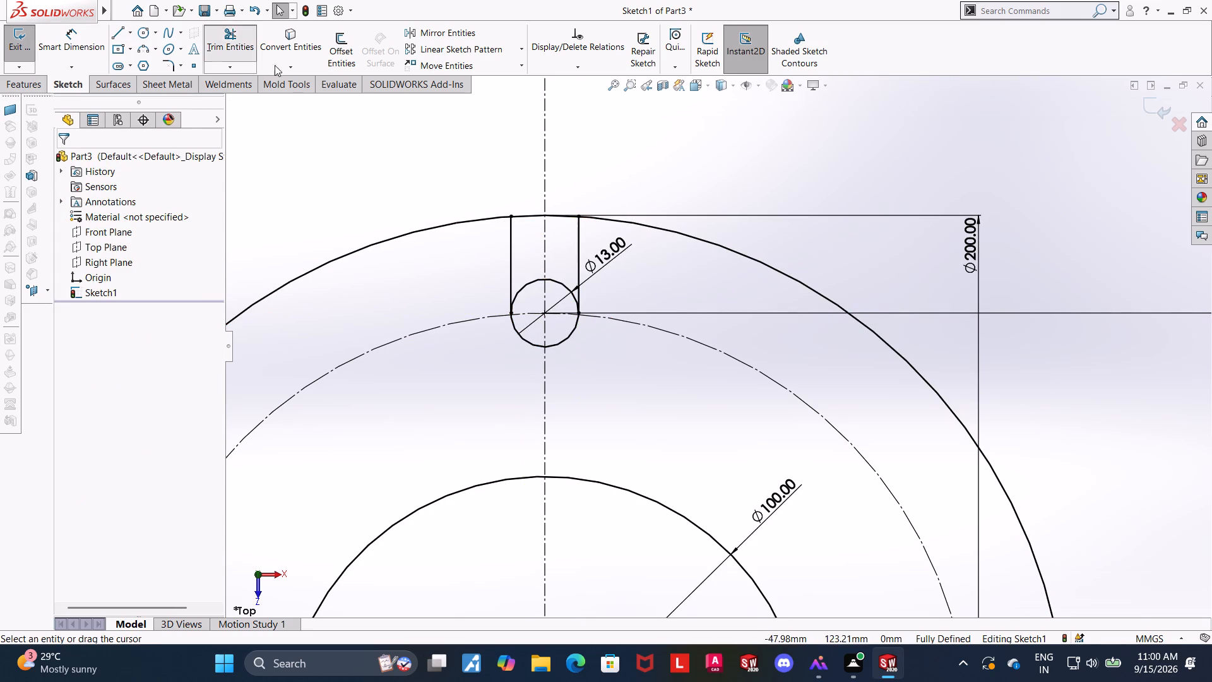
pyautogui.moveTo(538, 290); pyautogui.dragTo(528, 270)
pyautogui.moveTo(552, 289); pyautogui.dragTo(562, 265)
pyautogui.press('Escape')
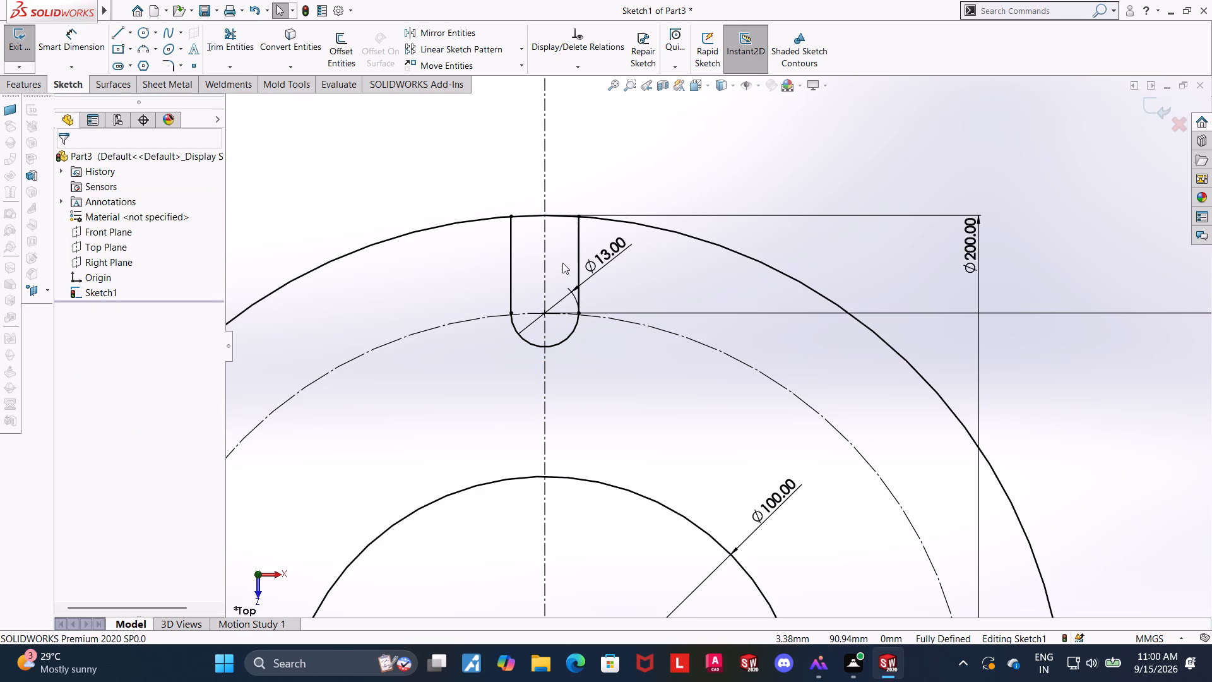
pyautogui.press('Escape')
# Move the 13 mm diameter dimension outside the slot, below and beside its rounded end.
pyautogui.moveTo(619, 250); pyautogui.dragTo(633, 361)
pyautogui.press('Escape')
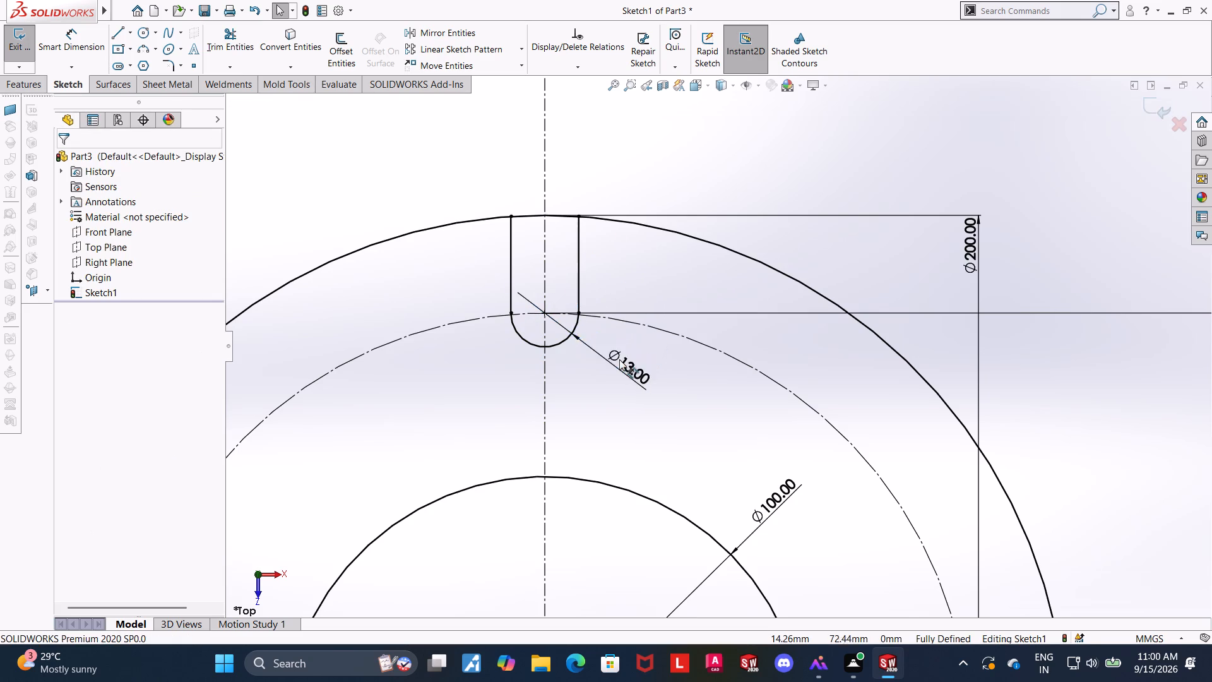
pyautogui.press('Escape')
# Trim the 200 mm circle between the two vertical lines to open the slot at the outer edge.
pyautogui.scroll(1, 614, 349)
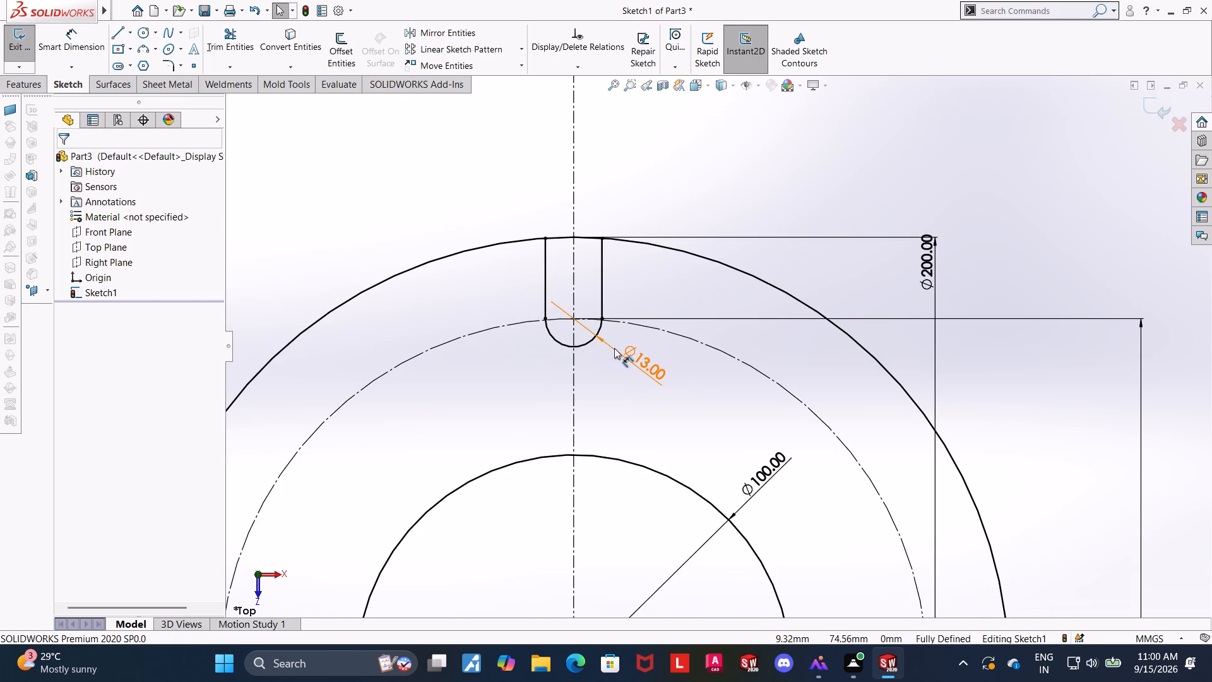
pyautogui.scroll(5, 614, 348)
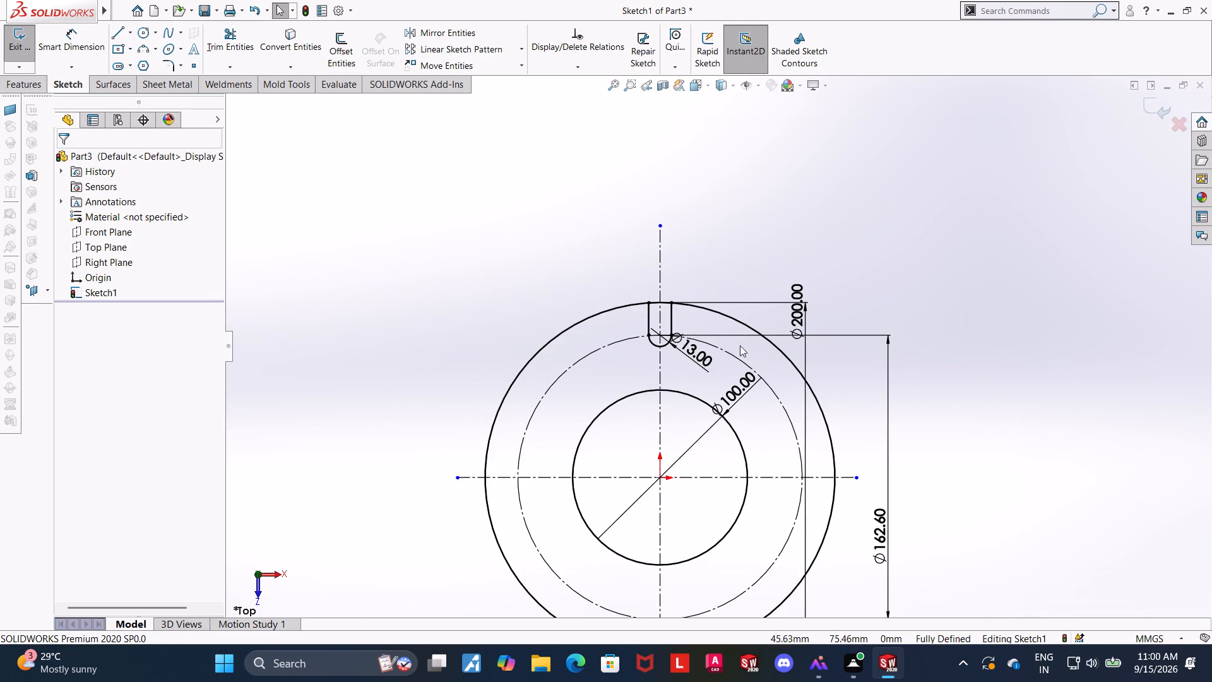
pyautogui.scroll(-6, 734, 342)
pyautogui.press('Escape')
pyautogui.press('Escape')
pyautogui.click(223, 30)
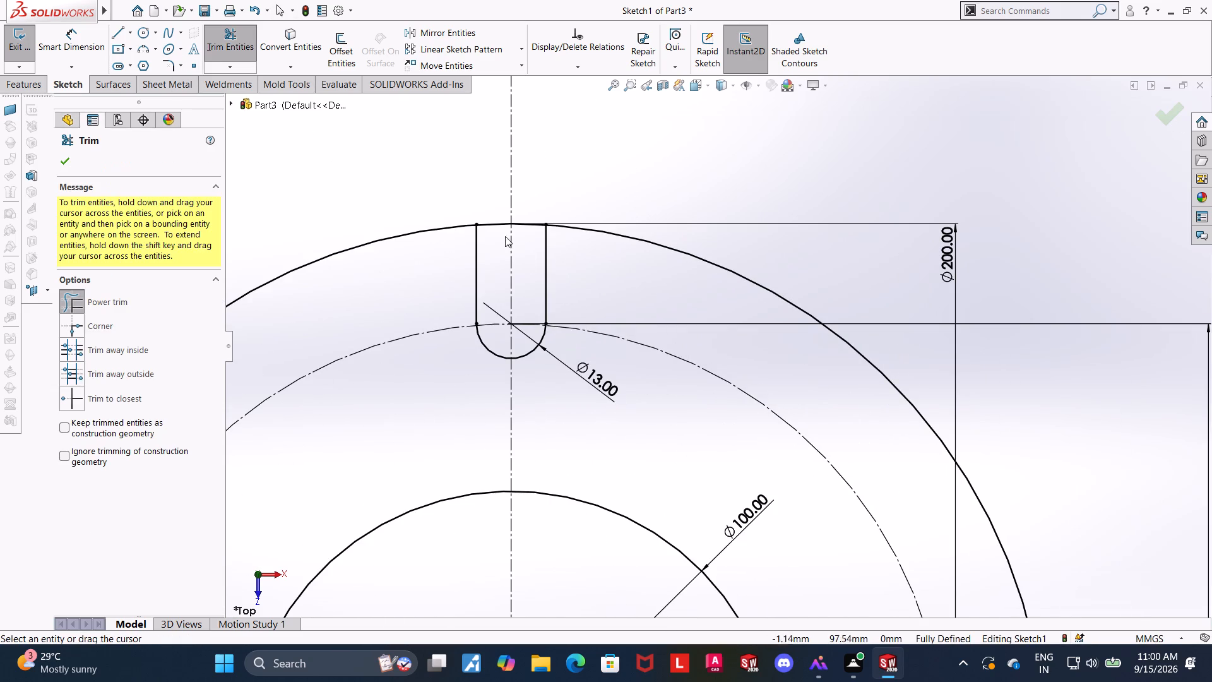
pyautogui.moveTo(499, 237); pyautogui.dragTo(491, 184)
pyautogui.moveTo(522, 241); pyautogui.dragTo(521, 182)
pyautogui.scroll(4, 521, 218)
pyautogui.press('Escape')
pyautogui.press('Escape')
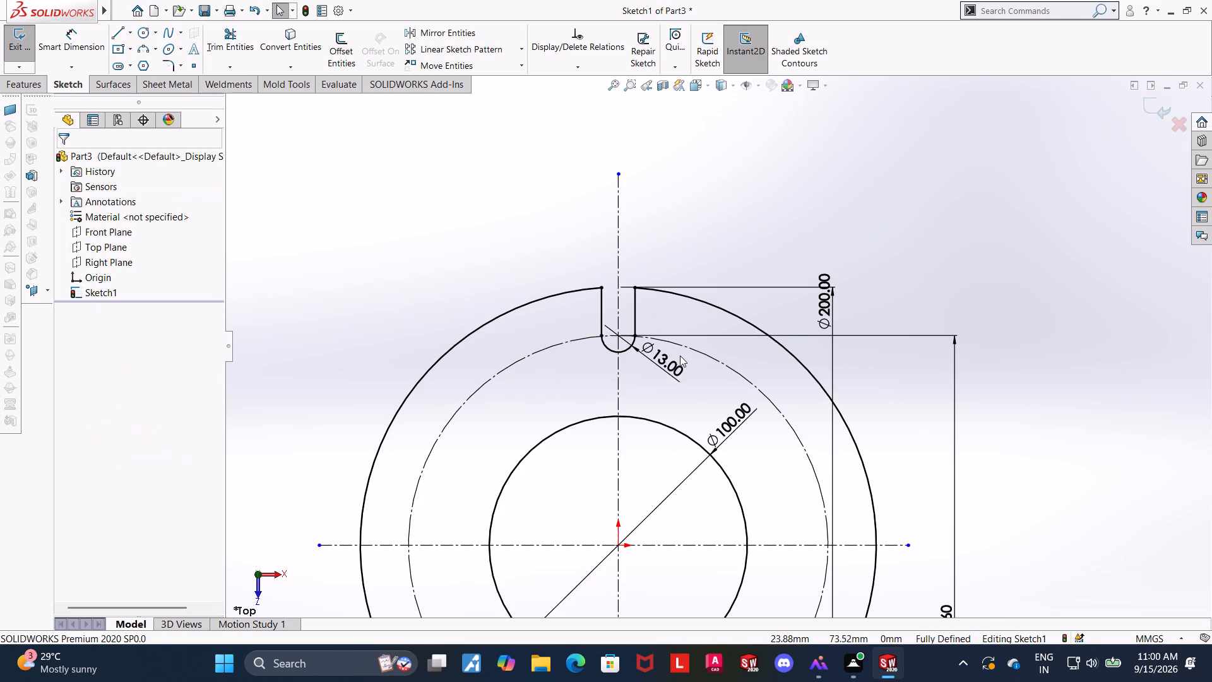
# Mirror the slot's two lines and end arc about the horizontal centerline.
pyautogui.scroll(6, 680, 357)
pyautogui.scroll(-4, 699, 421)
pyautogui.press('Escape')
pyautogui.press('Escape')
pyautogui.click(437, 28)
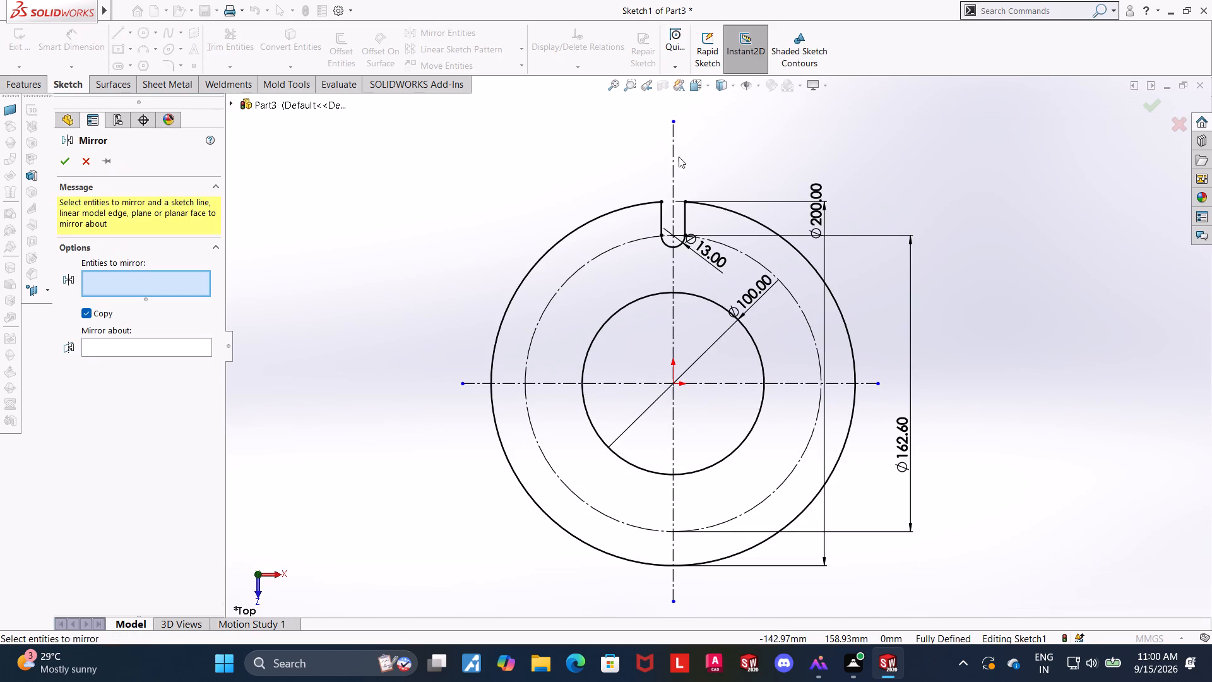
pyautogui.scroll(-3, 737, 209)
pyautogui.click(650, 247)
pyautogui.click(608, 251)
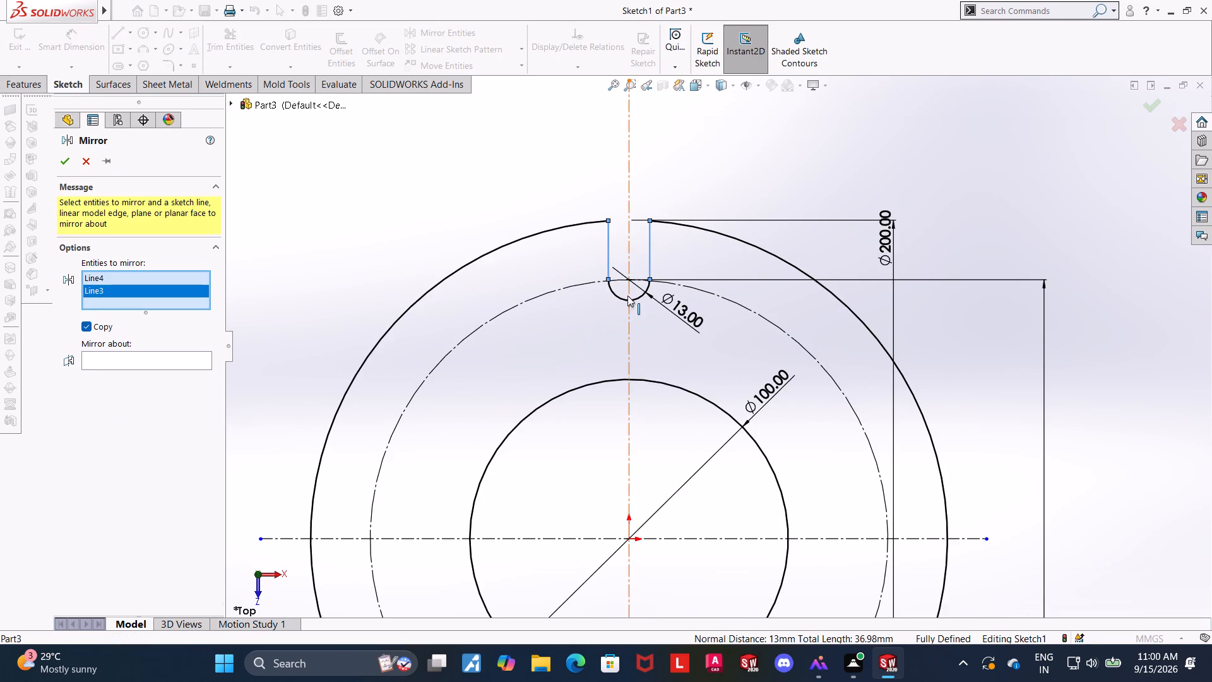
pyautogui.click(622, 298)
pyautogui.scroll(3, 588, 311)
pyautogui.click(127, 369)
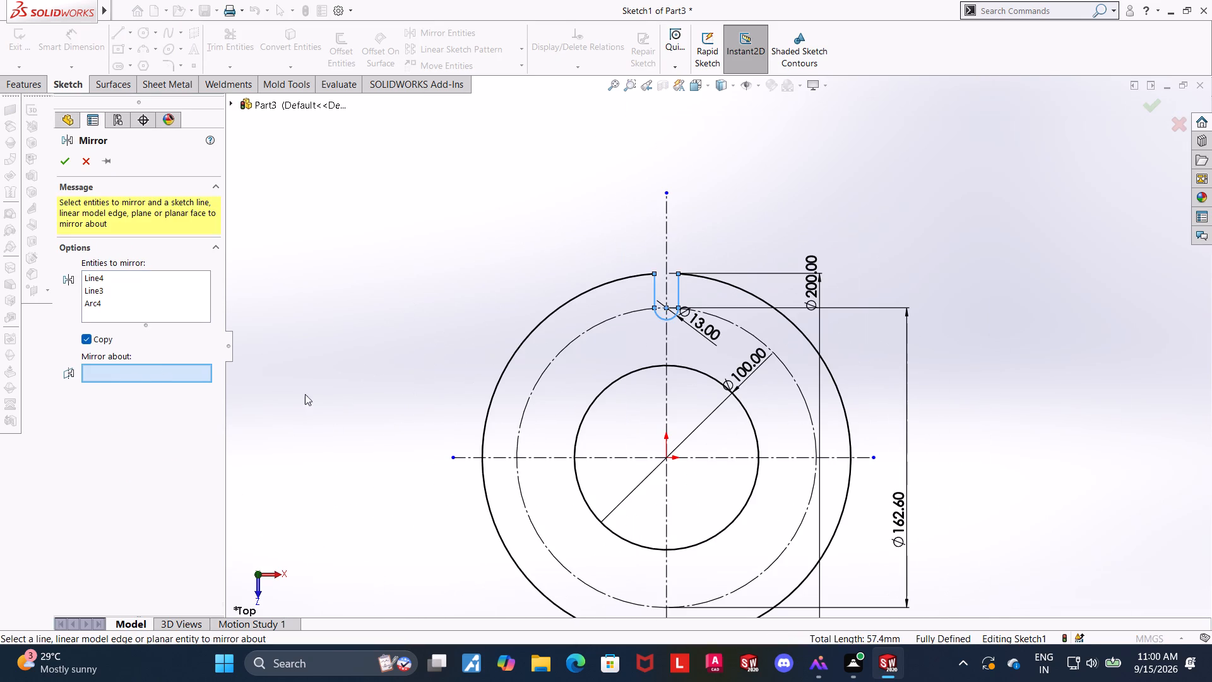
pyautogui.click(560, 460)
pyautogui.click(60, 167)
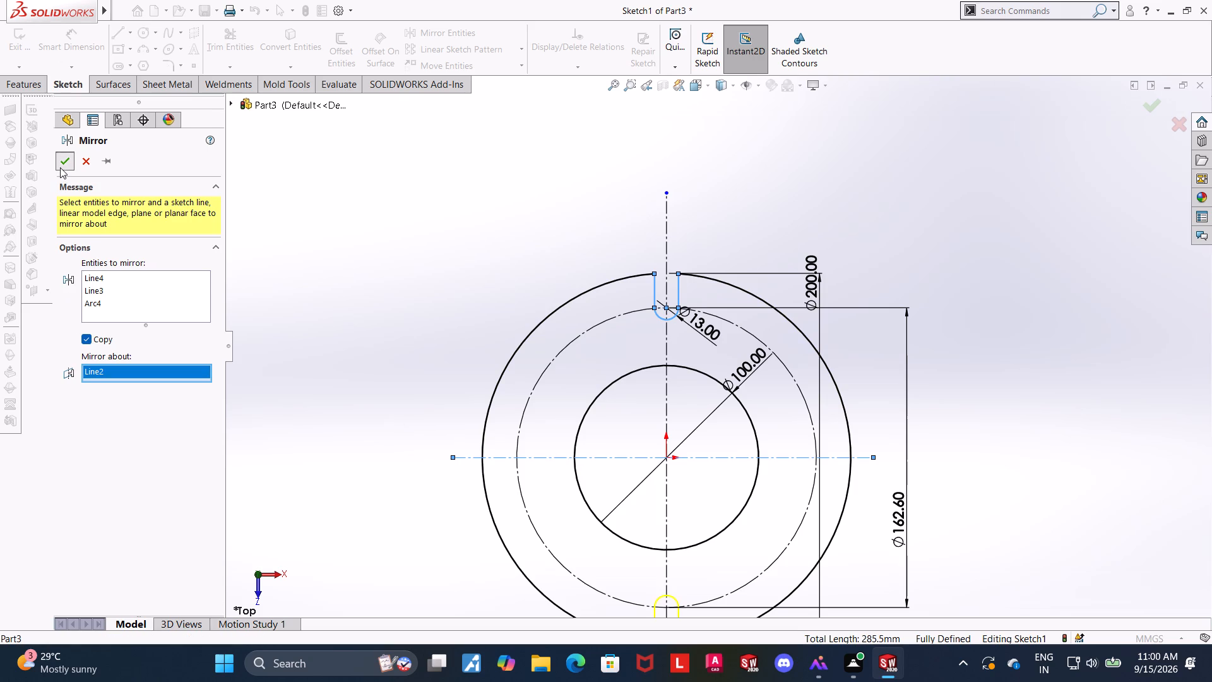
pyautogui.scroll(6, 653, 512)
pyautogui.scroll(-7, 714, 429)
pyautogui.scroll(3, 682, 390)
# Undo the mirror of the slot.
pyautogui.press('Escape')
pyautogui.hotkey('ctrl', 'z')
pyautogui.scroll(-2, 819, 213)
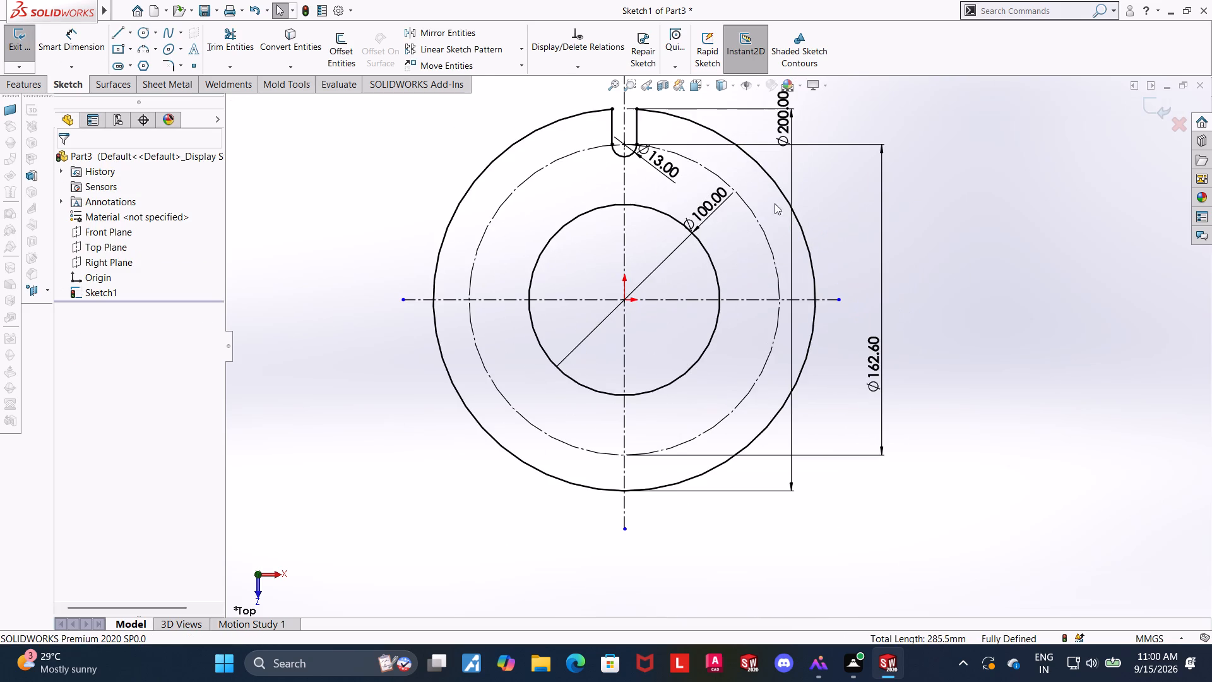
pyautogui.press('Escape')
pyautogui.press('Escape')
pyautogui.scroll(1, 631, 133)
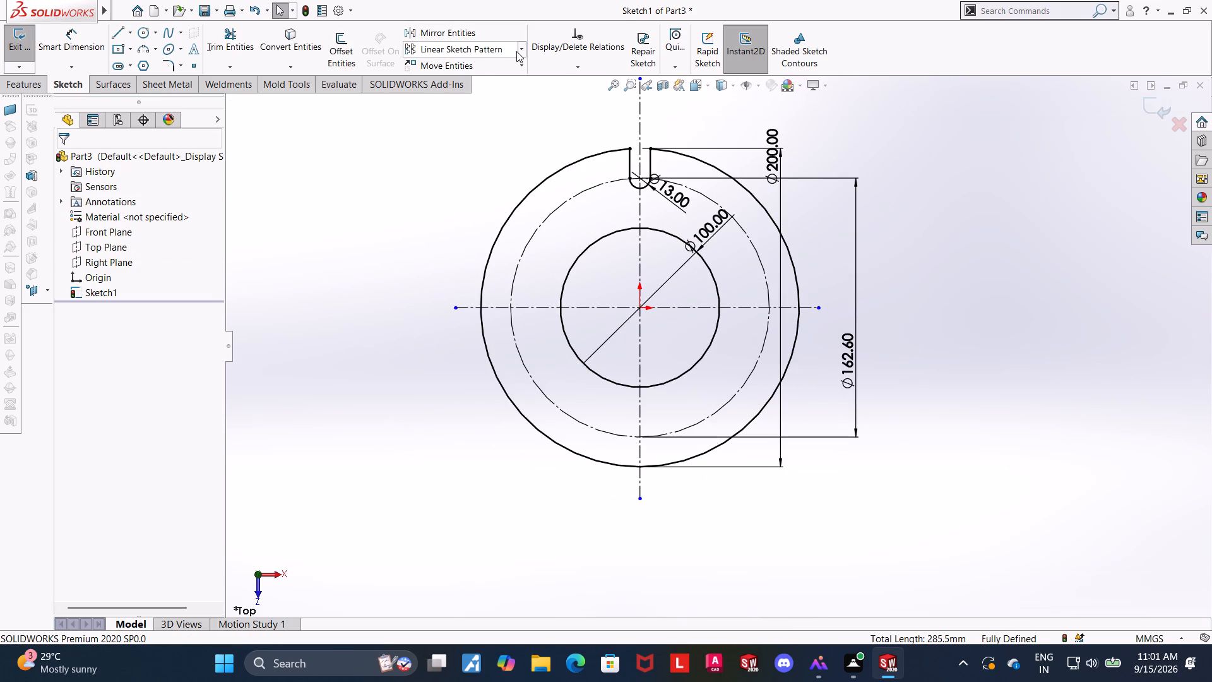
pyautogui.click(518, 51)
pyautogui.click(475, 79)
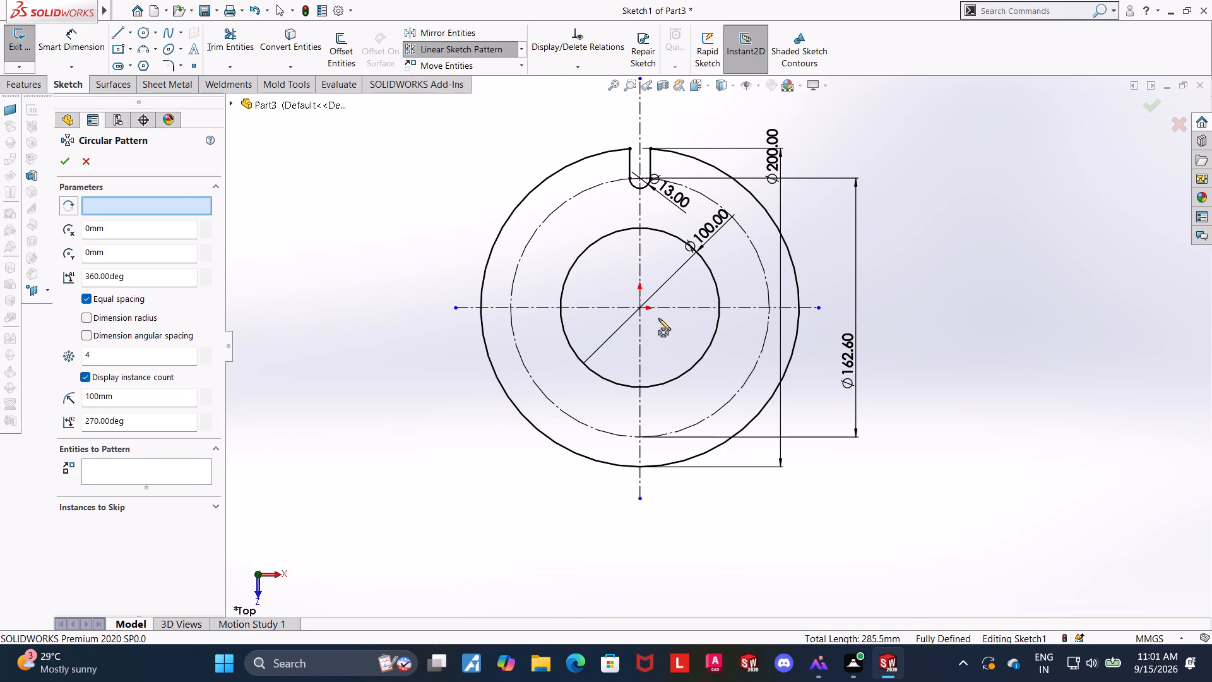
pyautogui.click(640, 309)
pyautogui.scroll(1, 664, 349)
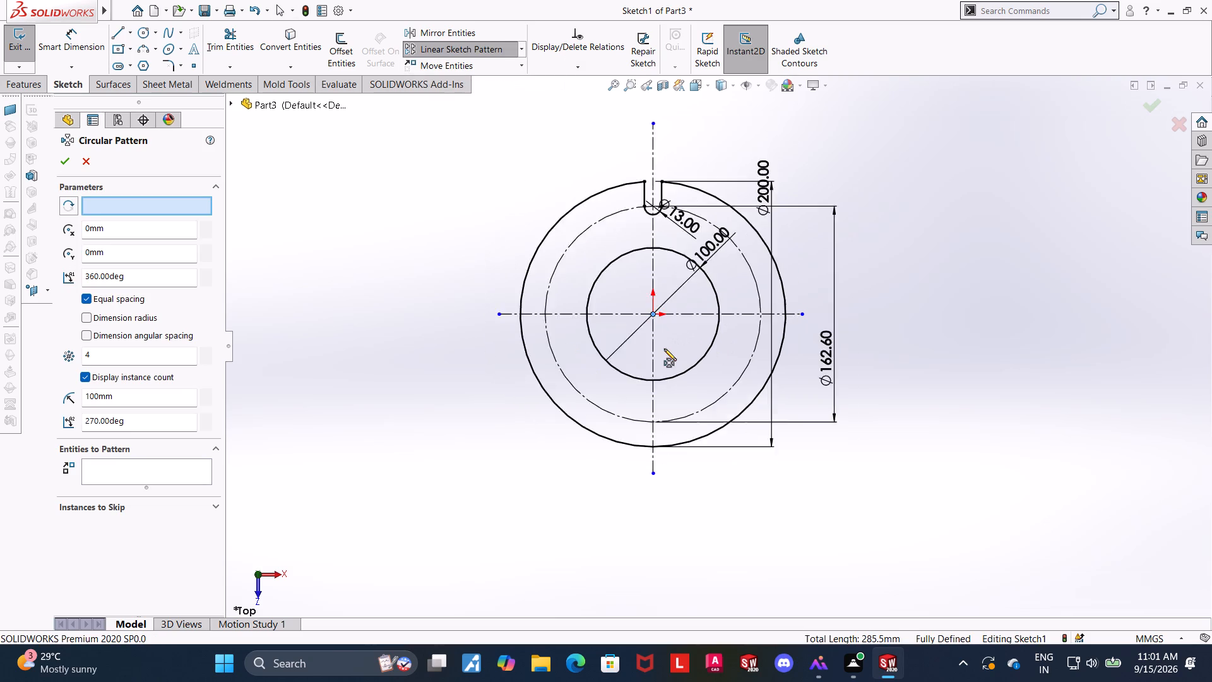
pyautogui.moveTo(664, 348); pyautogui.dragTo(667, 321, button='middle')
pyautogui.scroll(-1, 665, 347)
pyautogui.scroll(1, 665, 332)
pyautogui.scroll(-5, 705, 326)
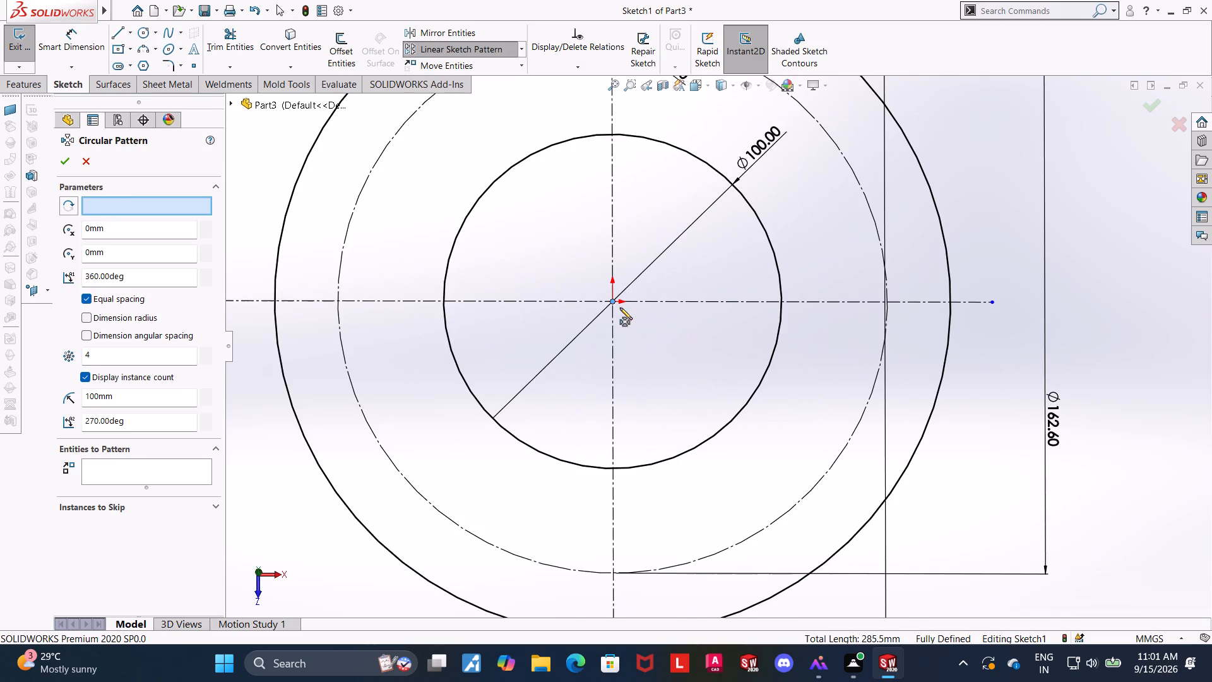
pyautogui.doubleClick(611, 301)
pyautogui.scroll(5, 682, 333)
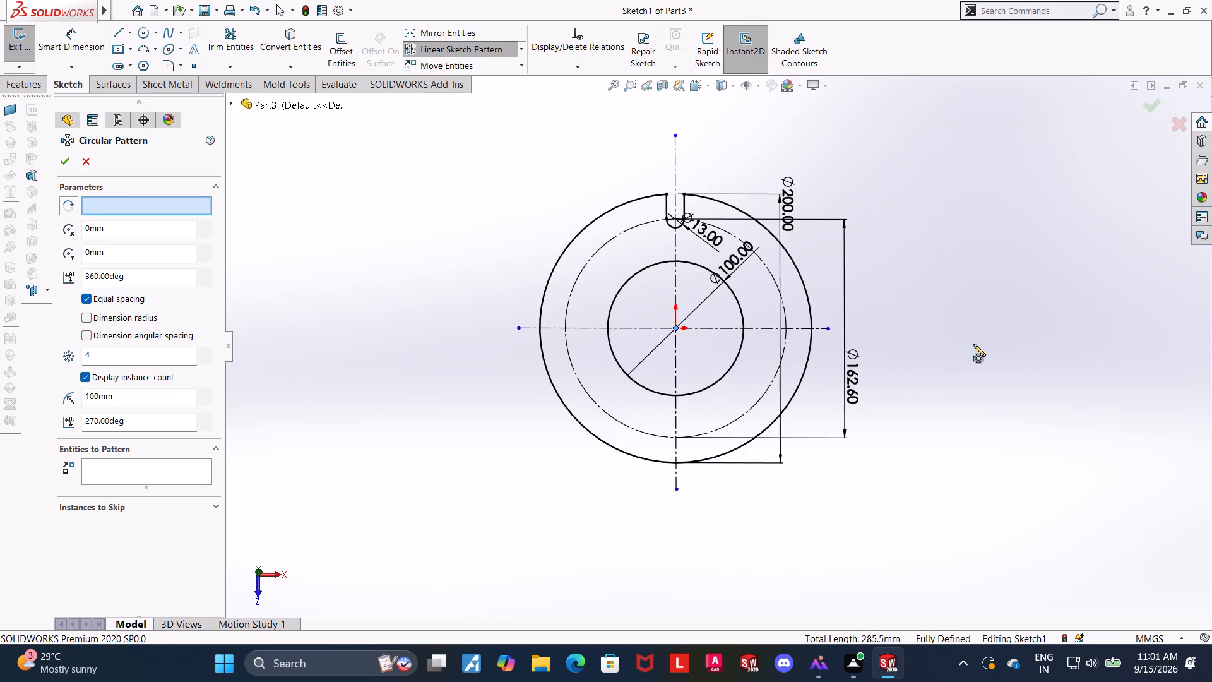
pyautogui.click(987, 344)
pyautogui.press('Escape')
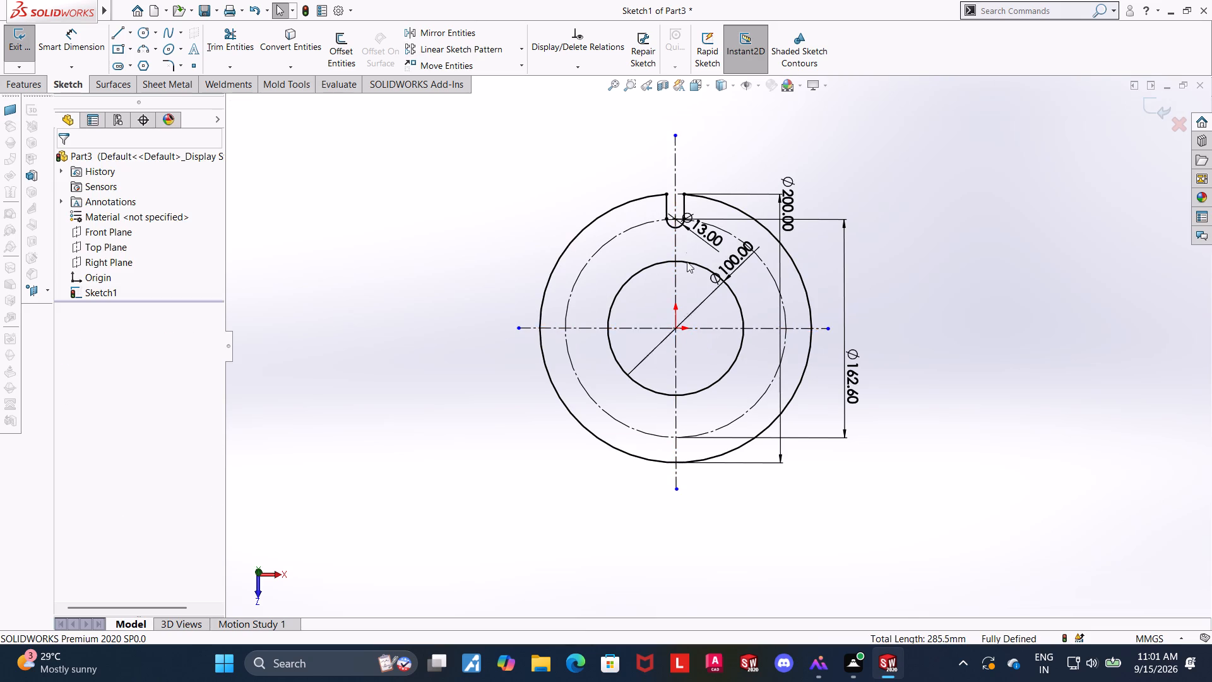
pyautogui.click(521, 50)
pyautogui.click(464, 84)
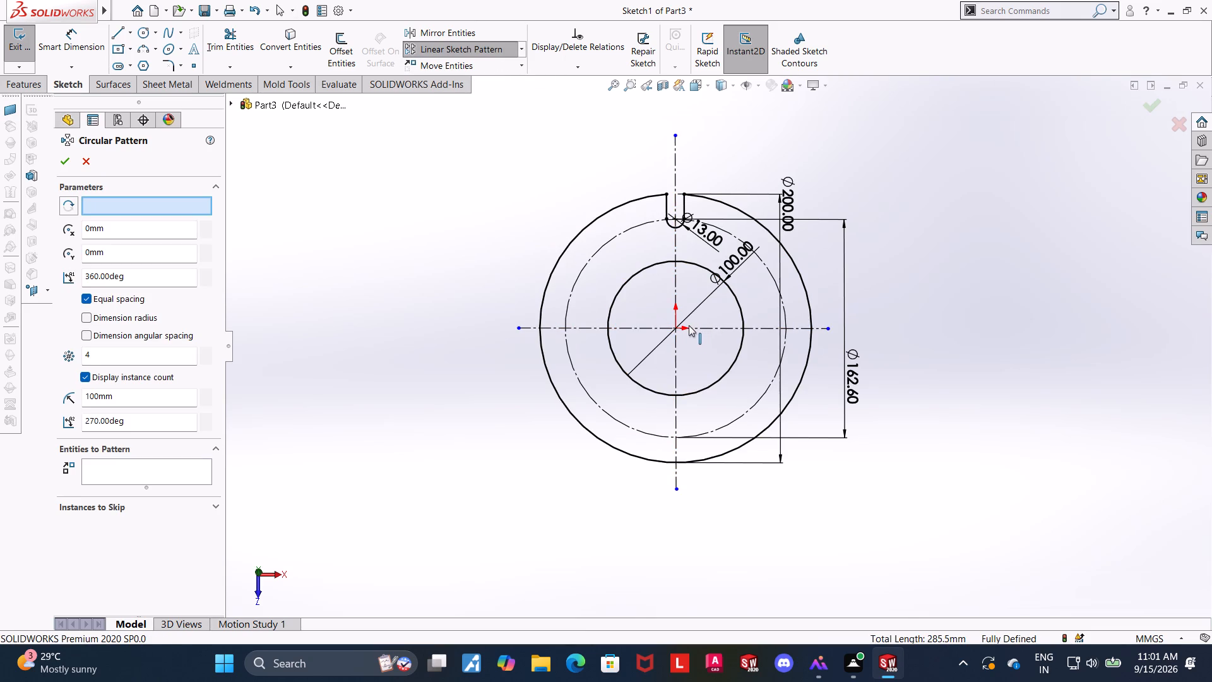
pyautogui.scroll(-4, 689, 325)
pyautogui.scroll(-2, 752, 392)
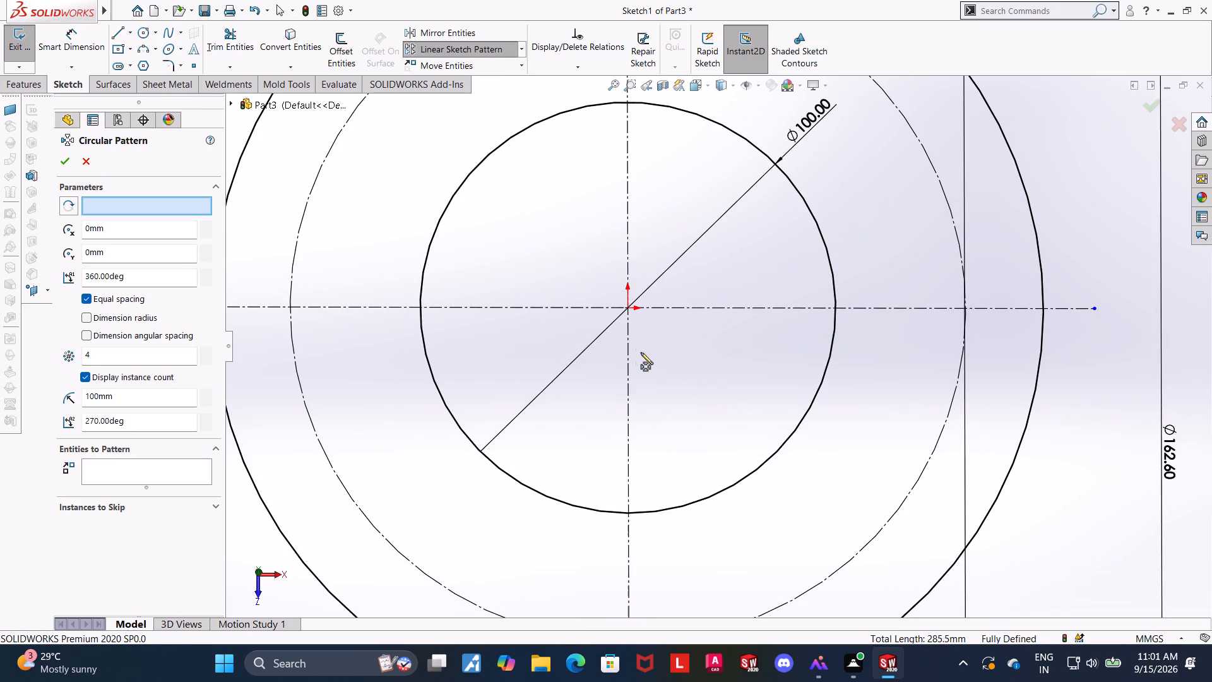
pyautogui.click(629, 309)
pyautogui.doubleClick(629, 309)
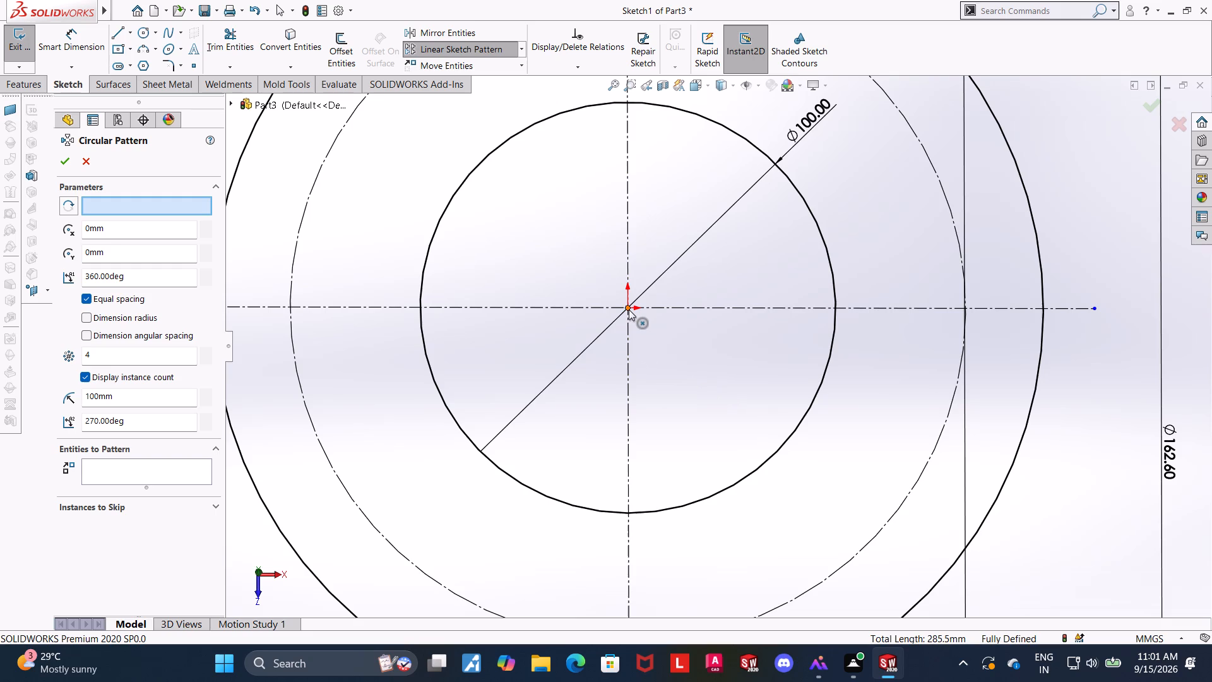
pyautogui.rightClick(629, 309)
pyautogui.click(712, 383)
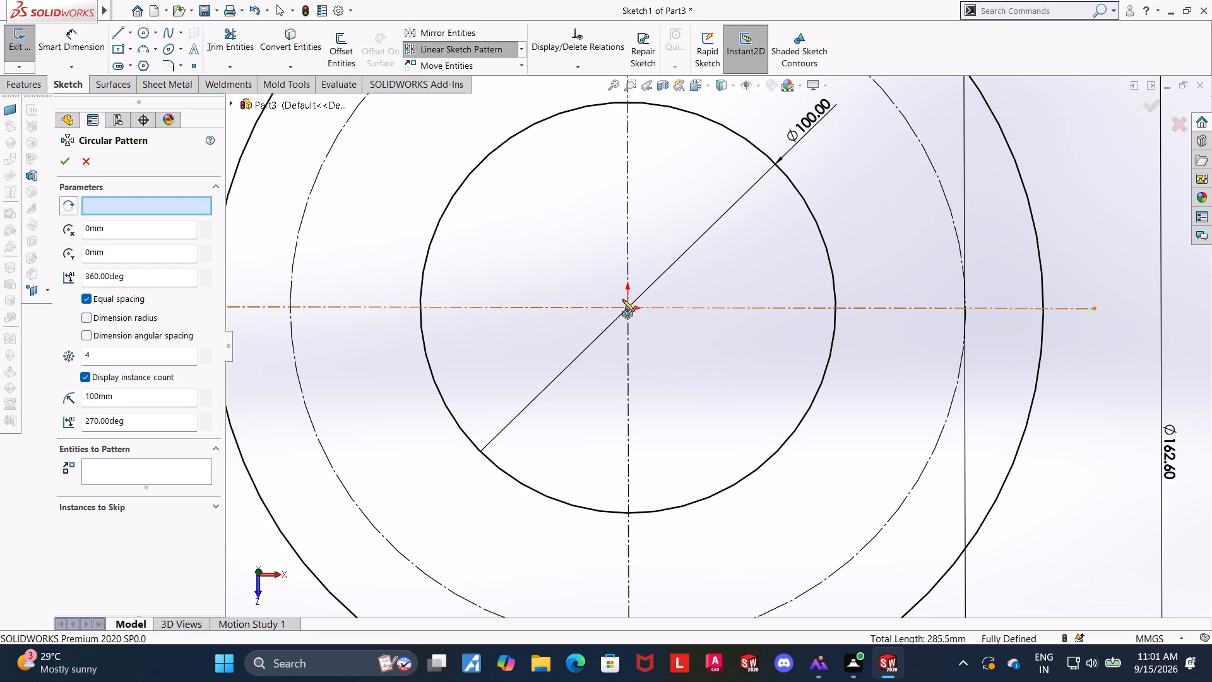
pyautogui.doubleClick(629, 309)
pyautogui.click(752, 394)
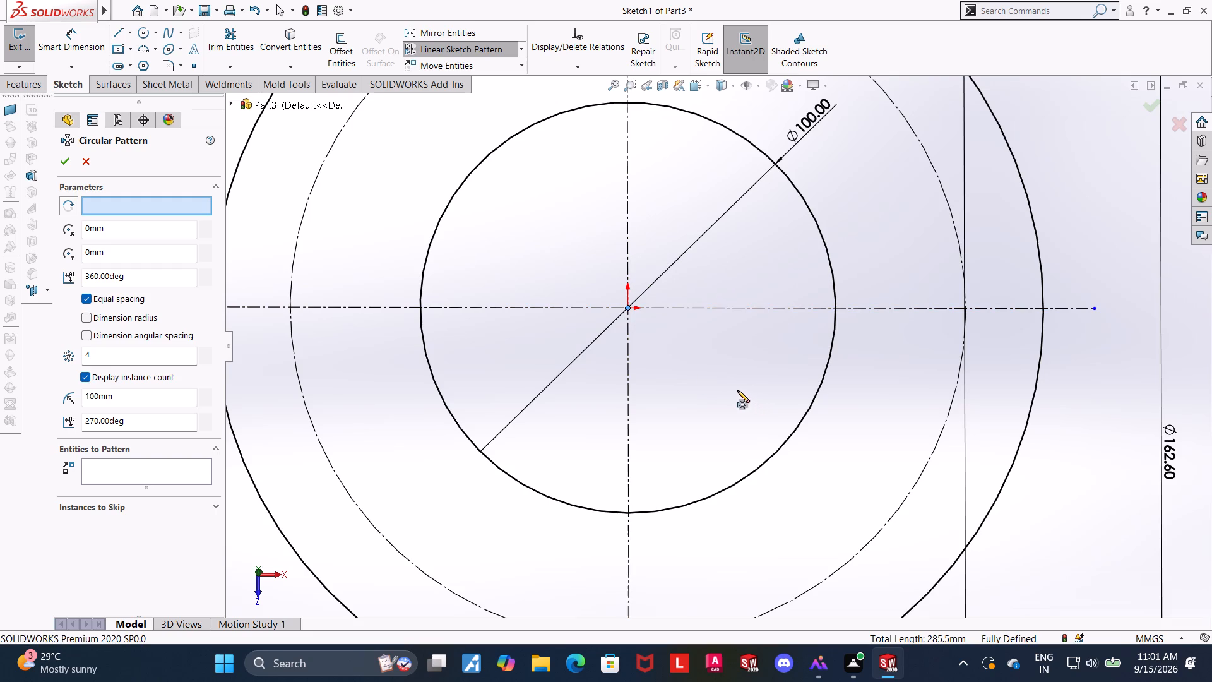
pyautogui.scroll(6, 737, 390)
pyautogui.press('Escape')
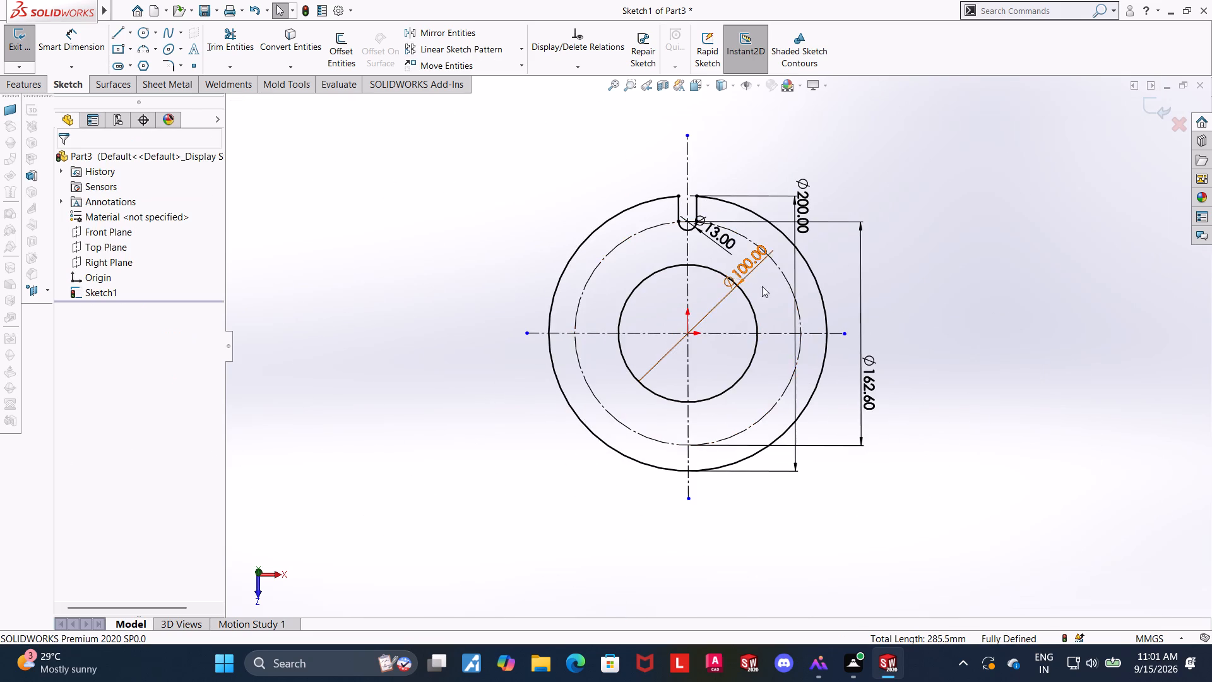
# Circular-pattern the slot's two lines and end arc about the origin with 4 equally spaced instances over 360 degrees.
pyautogui.click(521, 49)
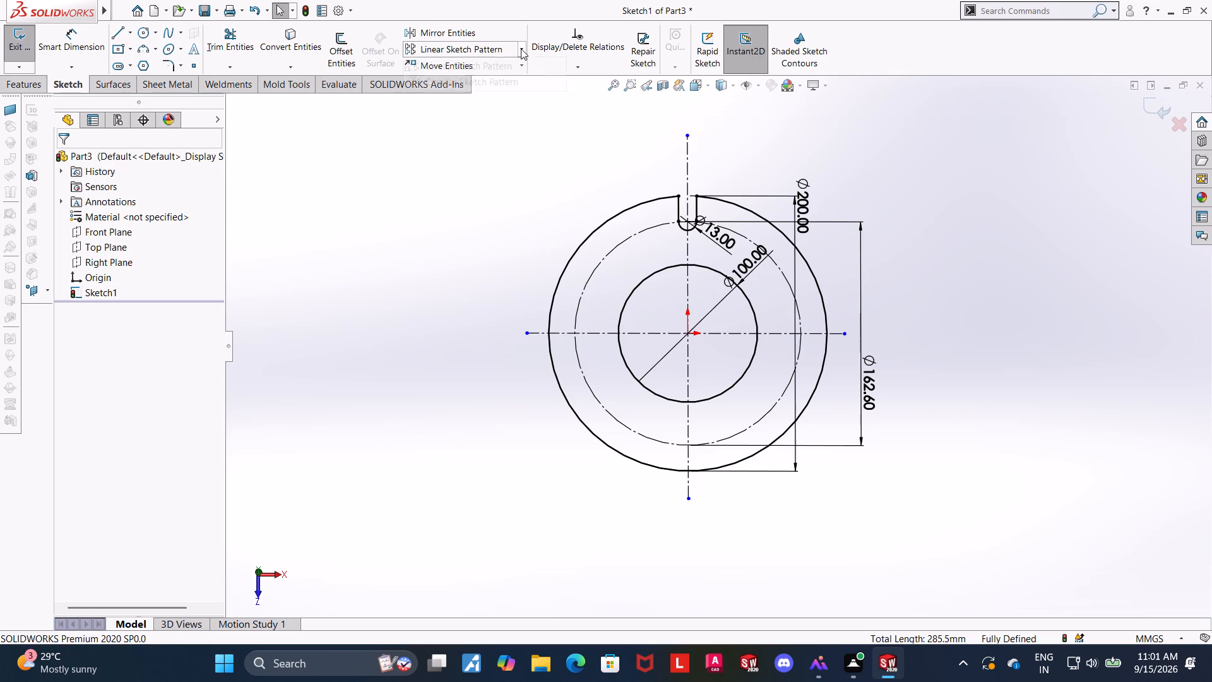
pyautogui.click(474, 80)
pyautogui.click(120, 465)
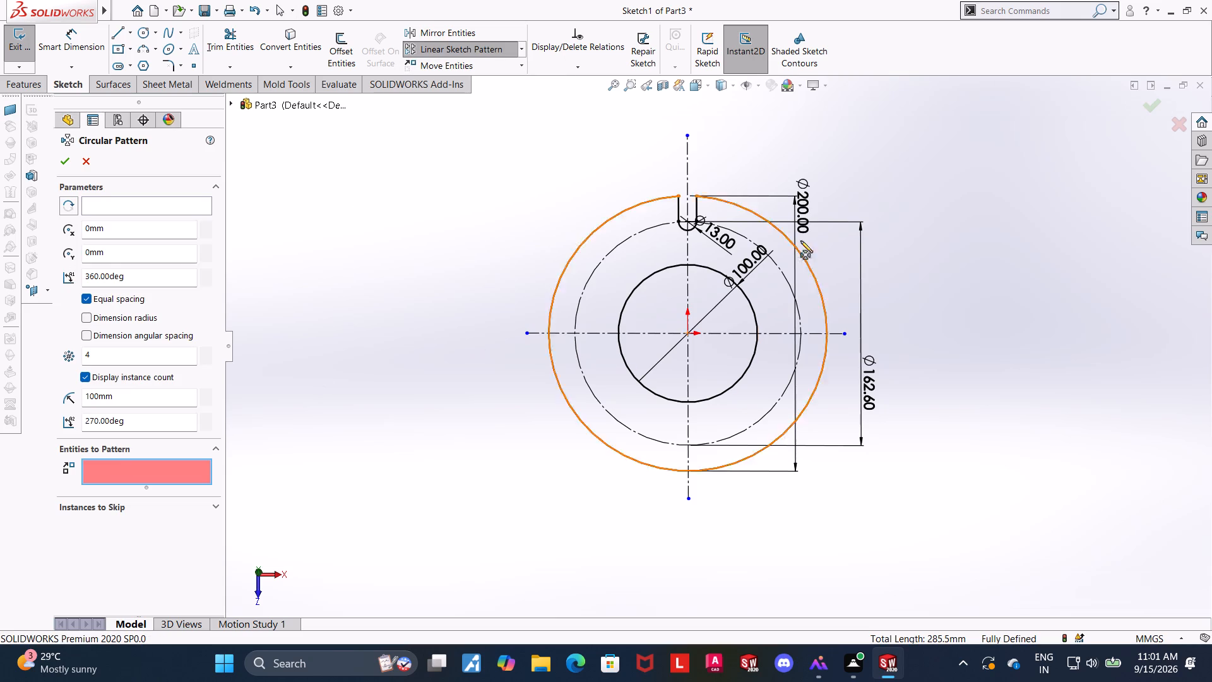
pyautogui.click(698, 206)
pyautogui.click(677, 210)
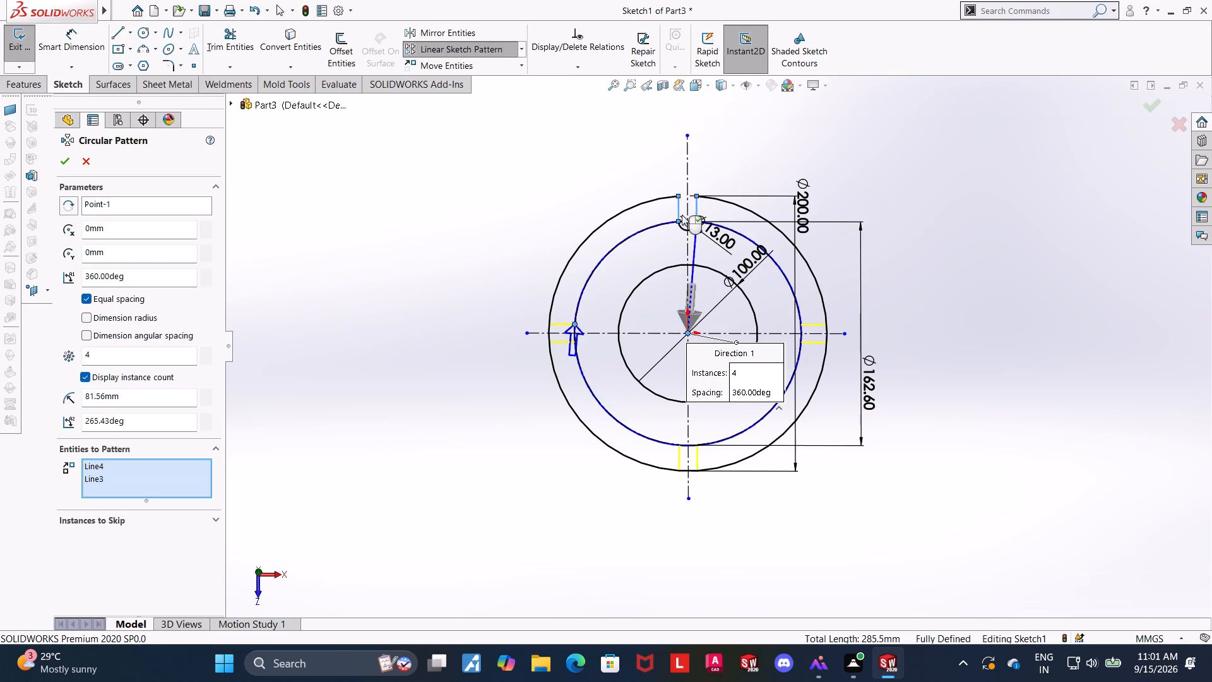
pyautogui.click(682, 232)
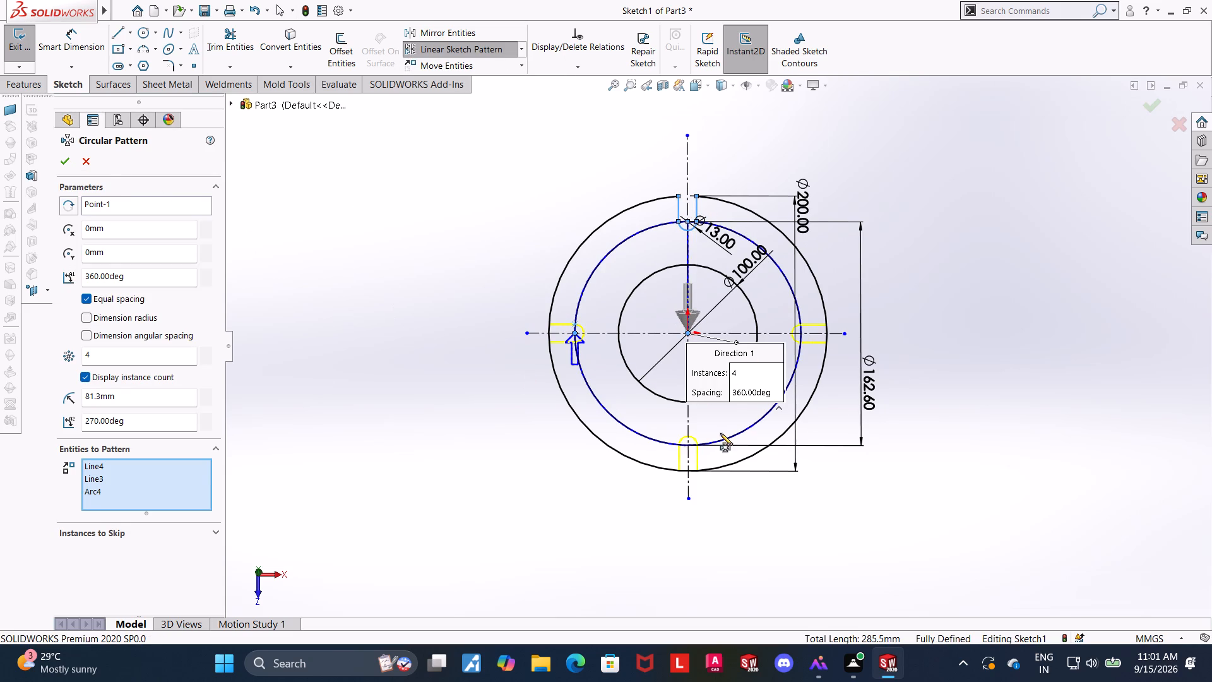
pyautogui.scroll(-4, 720, 433)
pyautogui.click(60, 159)
pyautogui.scroll(4, 667, 400)
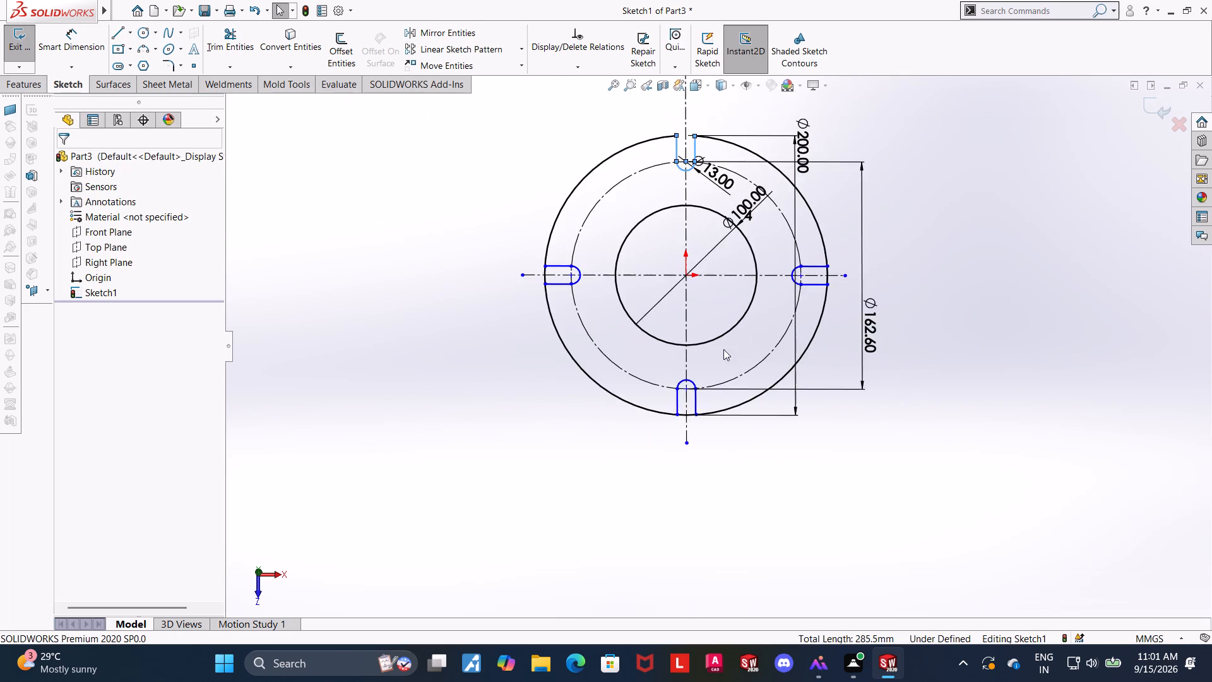
pyautogui.scroll(-2, 773, 332)
pyautogui.press('Escape')
pyautogui.press('Escape')
# Trim the 200 mm circle between the two edges of the ring's left slot to open it outward.
pyautogui.scroll(2, 813, 247)
pyautogui.scroll(-1, 807, 217)
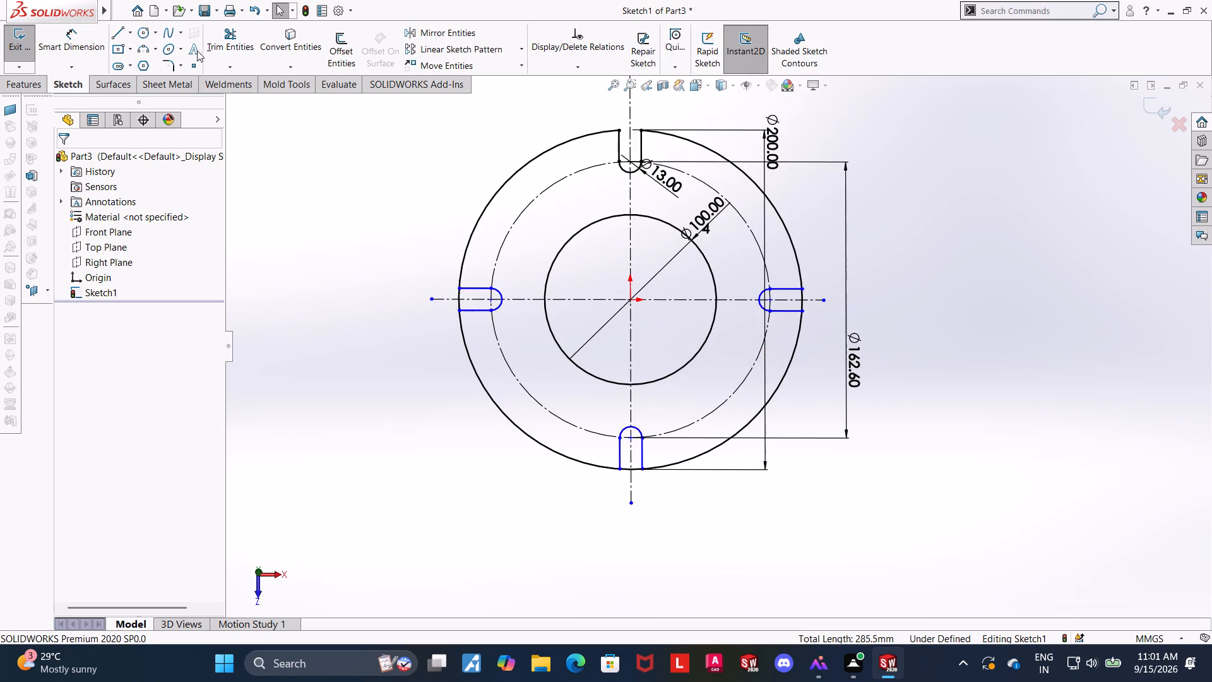
pyautogui.click(208, 41)
pyautogui.scroll(-4, 486, 297)
pyautogui.moveTo(508, 299); pyautogui.dragTo(482, 299)
pyautogui.moveTo(506, 314); pyautogui.dragTo(501, 316)
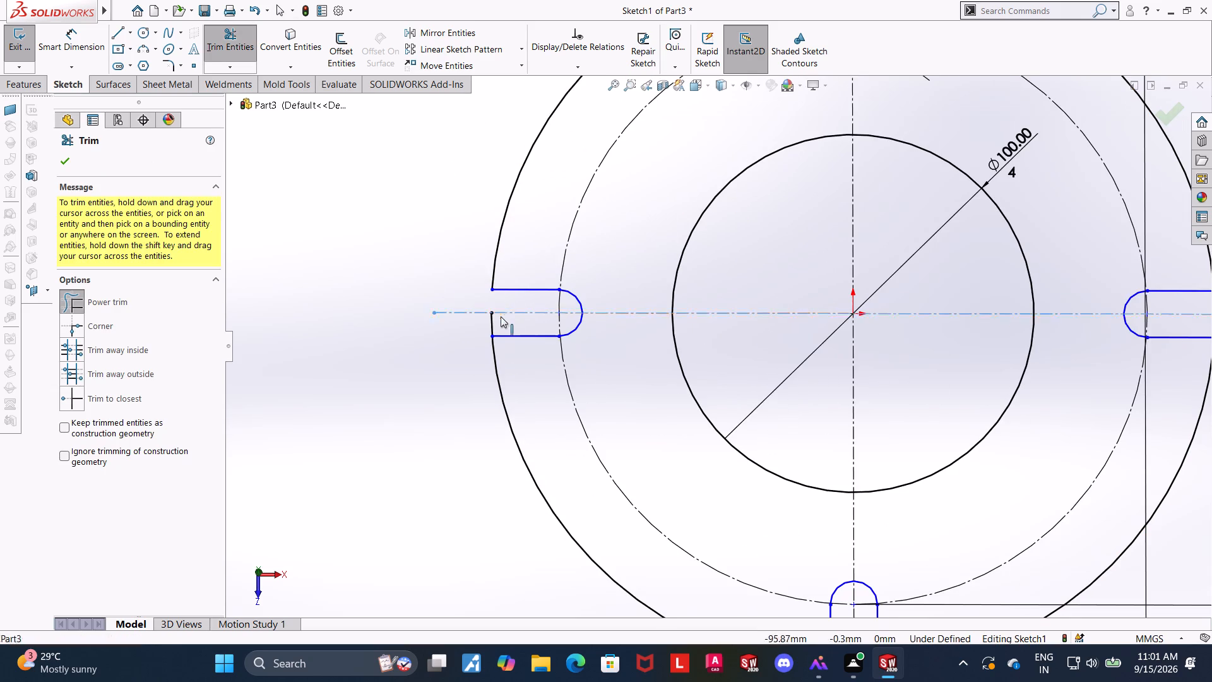
pyautogui.moveTo(501, 316); pyautogui.dragTo(480, 317)
pyautogui.scroll(1, 564, 351)
pyautogui.moveTo(542, 326); pyautogui.dragTo(499, 334)
pyautogui.scroll(4, 569, 377)
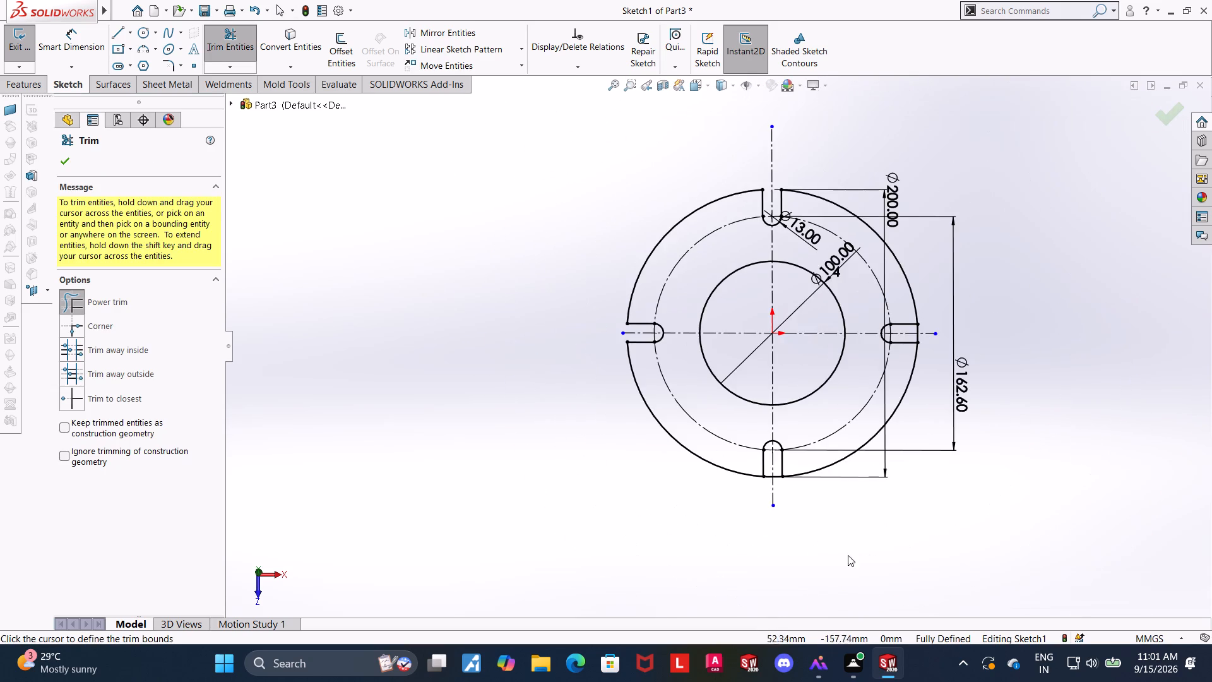
# Trim the 200 mm circle across the mouths of the ring's bottom and right slots to open them outward.
pyautogui.scroll(-6, 795, 505)
pyautogui.moveTo(684, 325); pyautogui.dragTo(684, 356)
pyautogui.moveTo(708, 327); pyautogui.dragTo(710, 351)
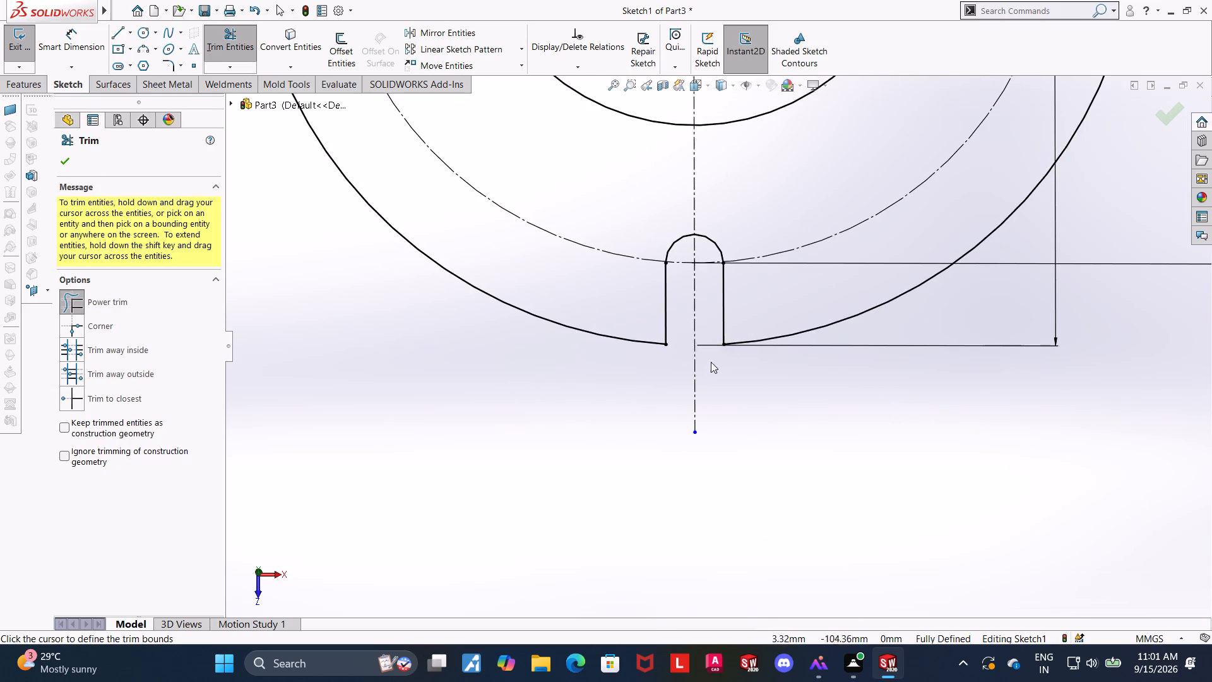
pyautogui.scroll(6, 746, 344)
pyautogui.scroll(-5, 848, 176)
pyautogui.moveTo(808, 277); pyautogui.dragTo(833, 278)
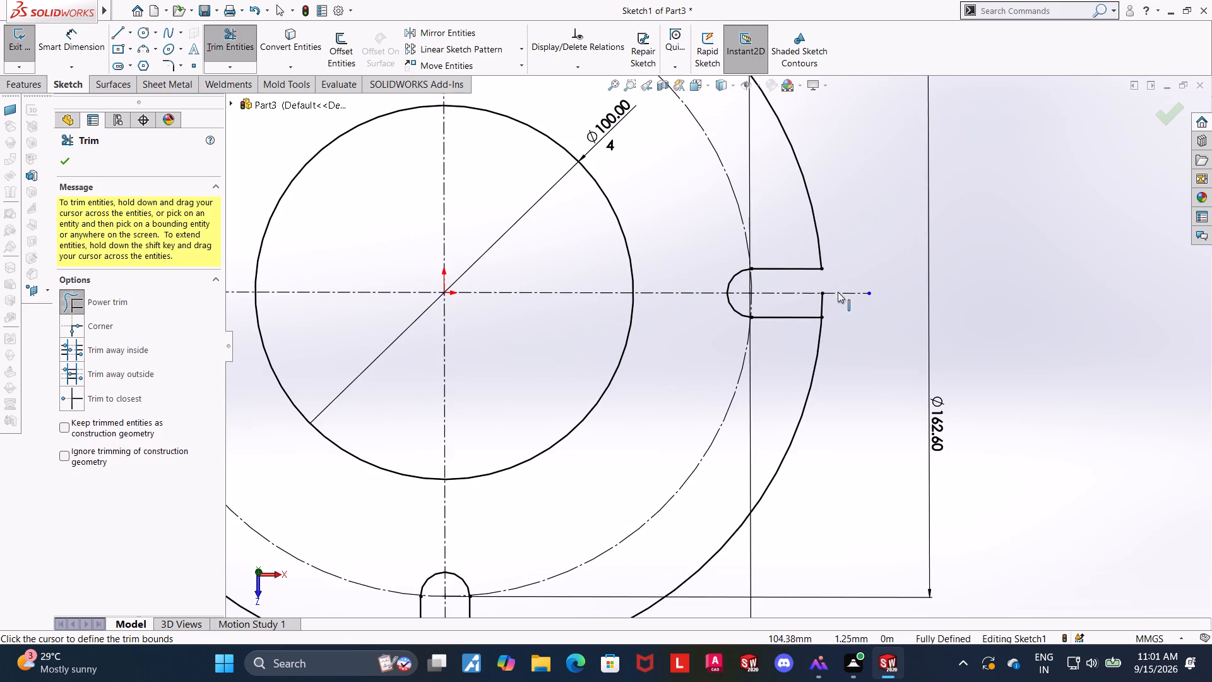
pyautogui.moveTo(808, 302); pyautogui.dragTo(838, 305)
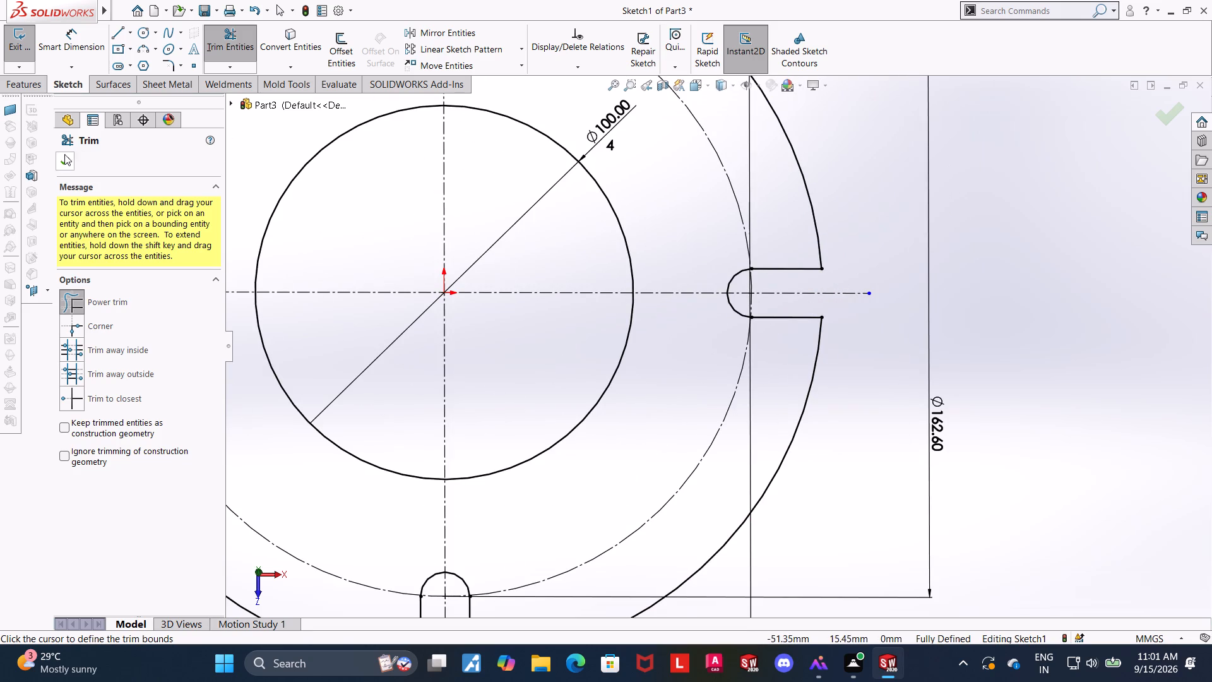
pyautogui.click(61, 158)
pyautogui.scroll(5, 492, 330)
pyautogui.press('Escape')
pyautogui.press('Escape')
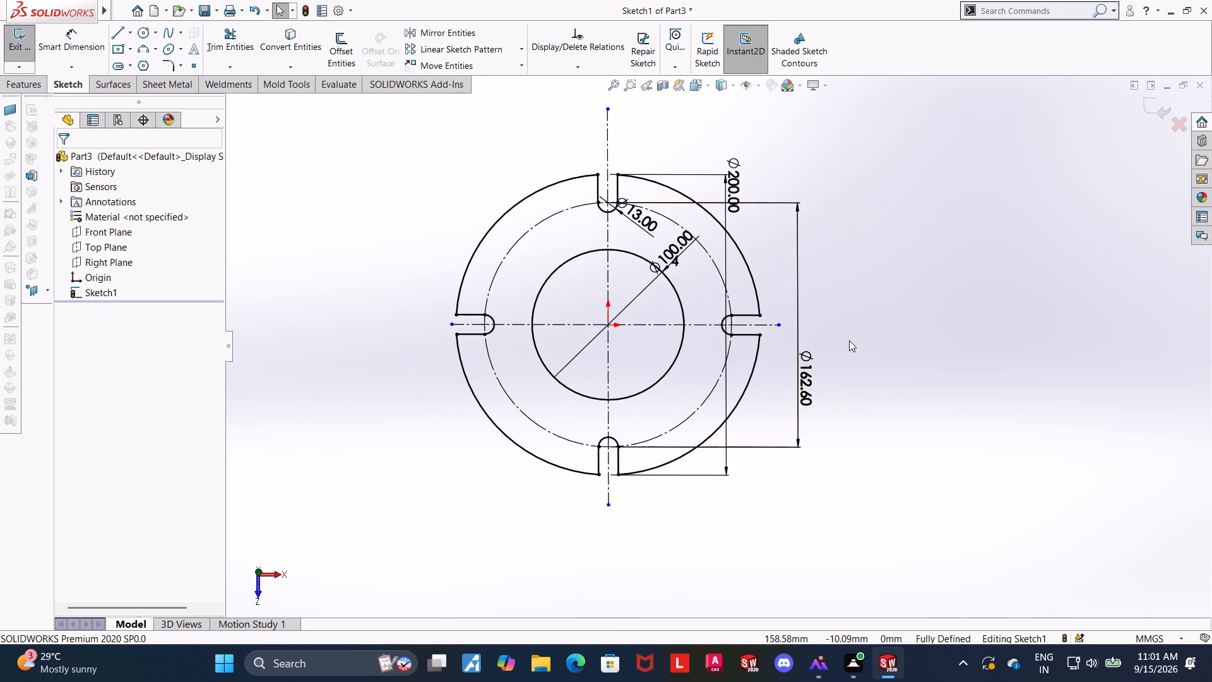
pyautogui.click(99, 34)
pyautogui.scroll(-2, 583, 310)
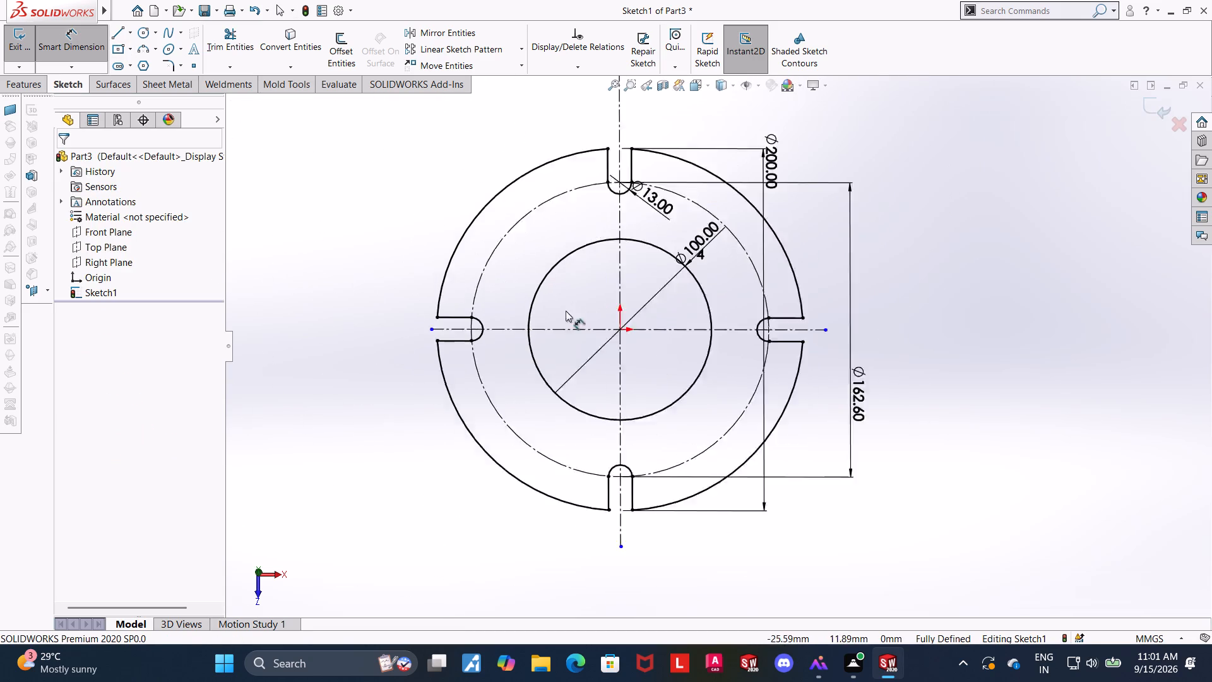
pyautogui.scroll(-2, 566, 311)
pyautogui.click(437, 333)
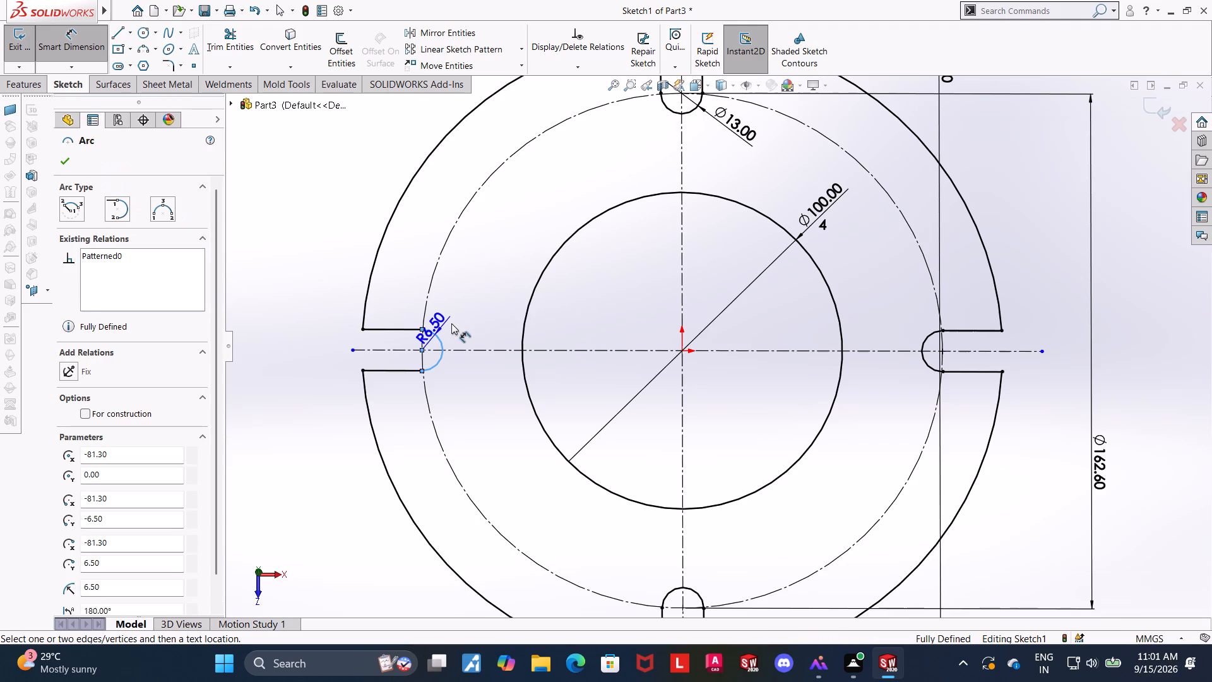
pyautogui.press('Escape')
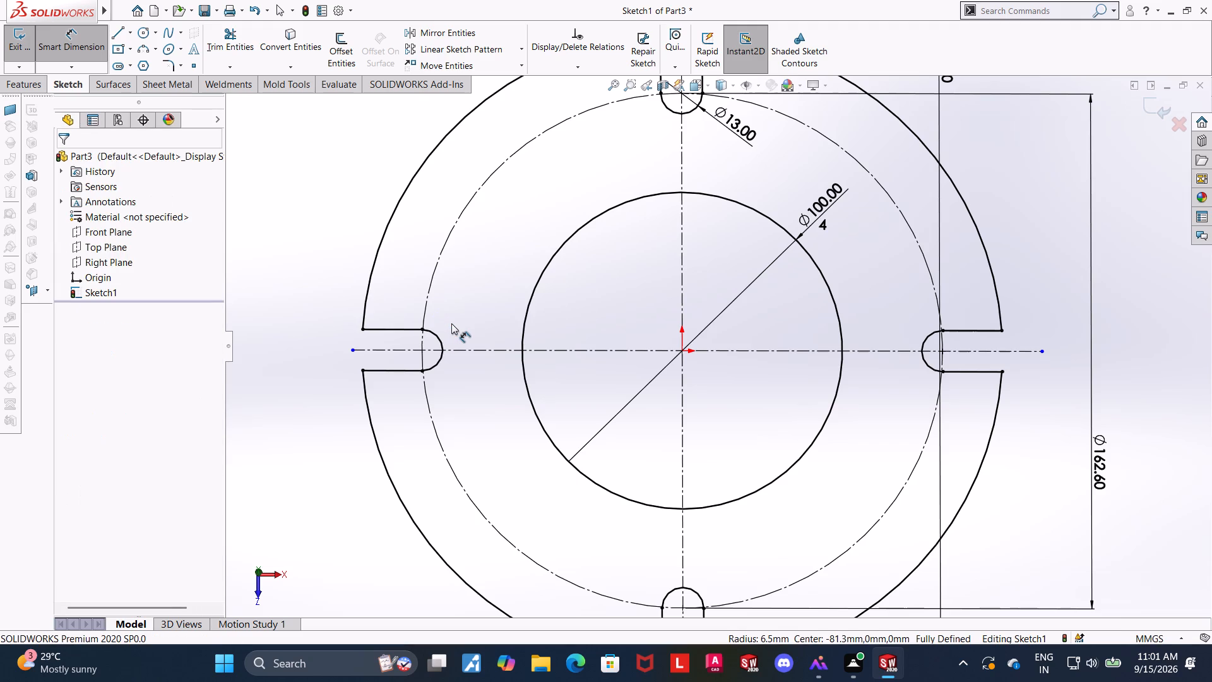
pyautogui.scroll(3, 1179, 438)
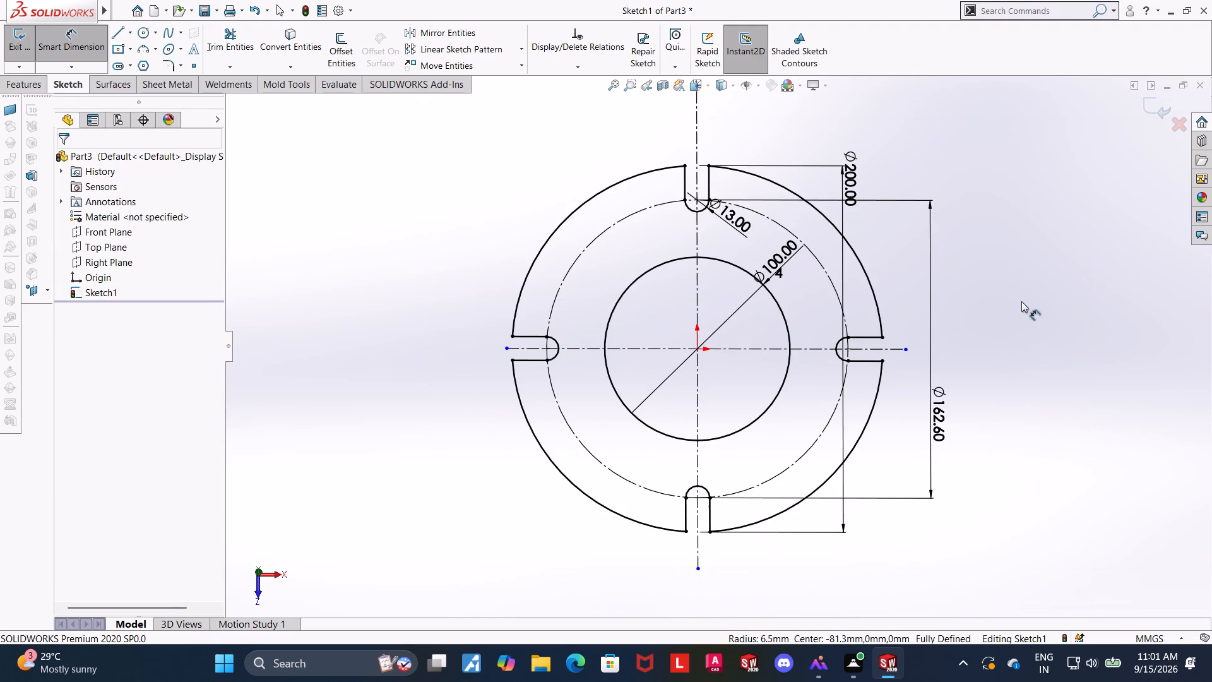
# Exit the sketch and extrude the slotted ring 12.5 mm with a Mid Plane end condition.
pyautogui.click(1156, 103)
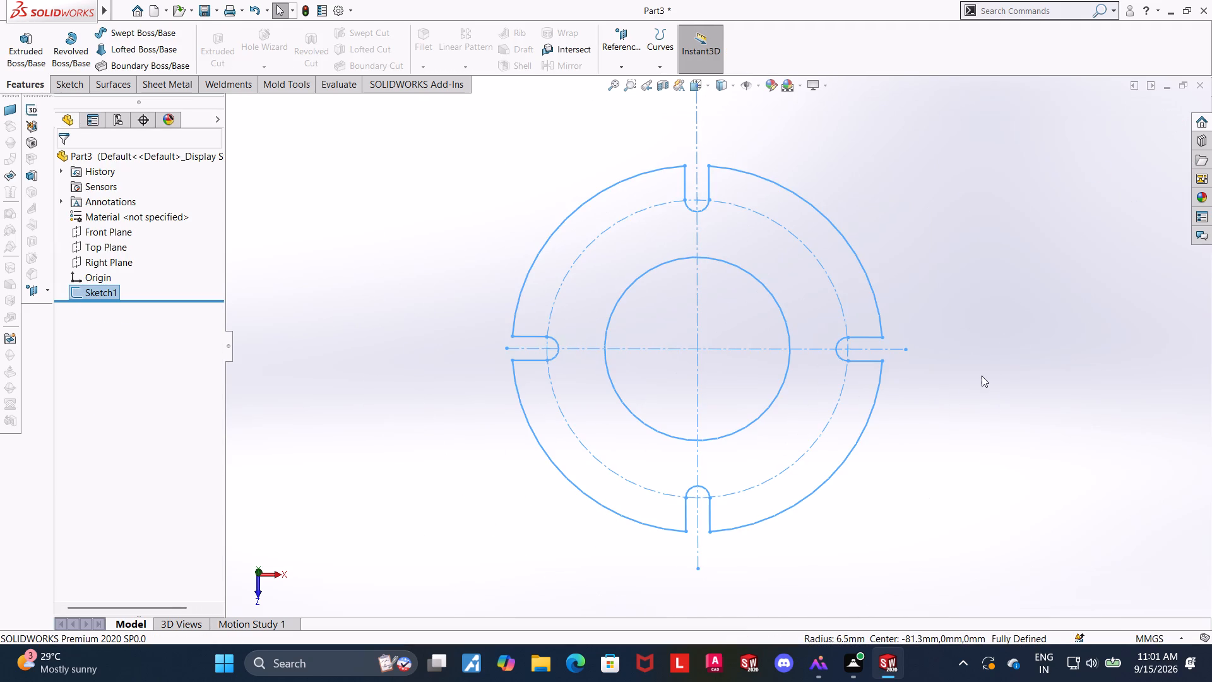
pyautogui.moveTo(968, 413); pyautogui.dragTo(952, 304, button='middle')
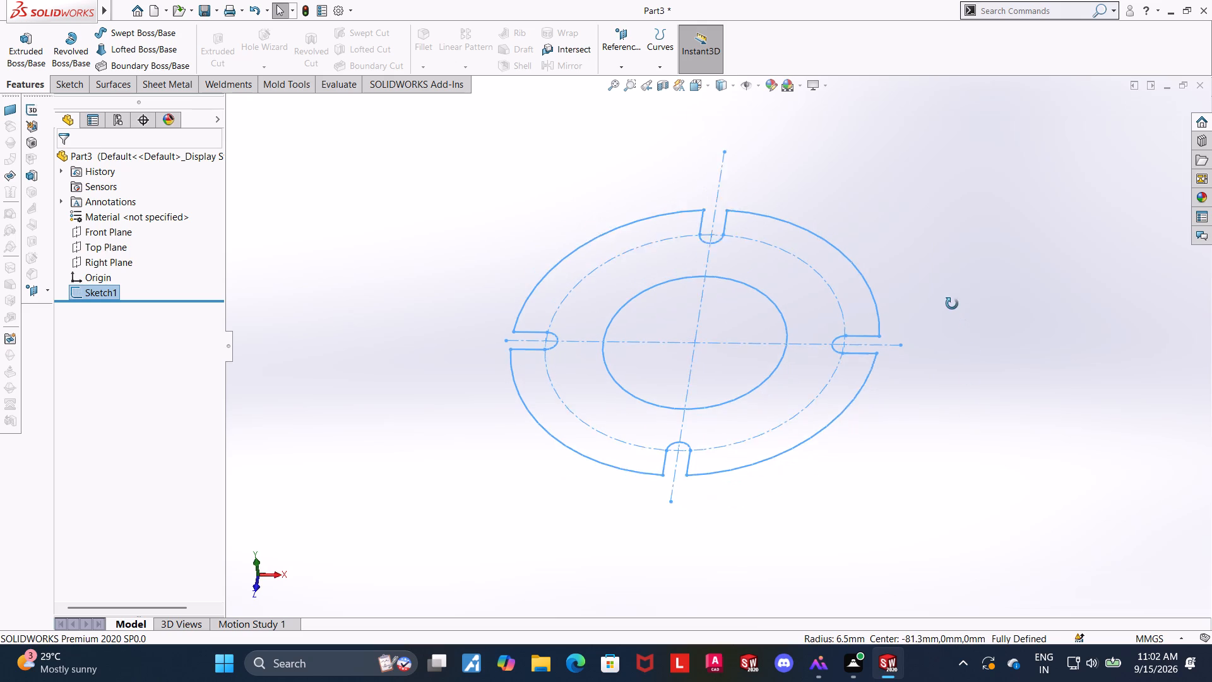
pyautogui.moveTo(952, 304); pyautogui.dragTo(950, 297, button='middle')
pyautogui.click(29, 47)
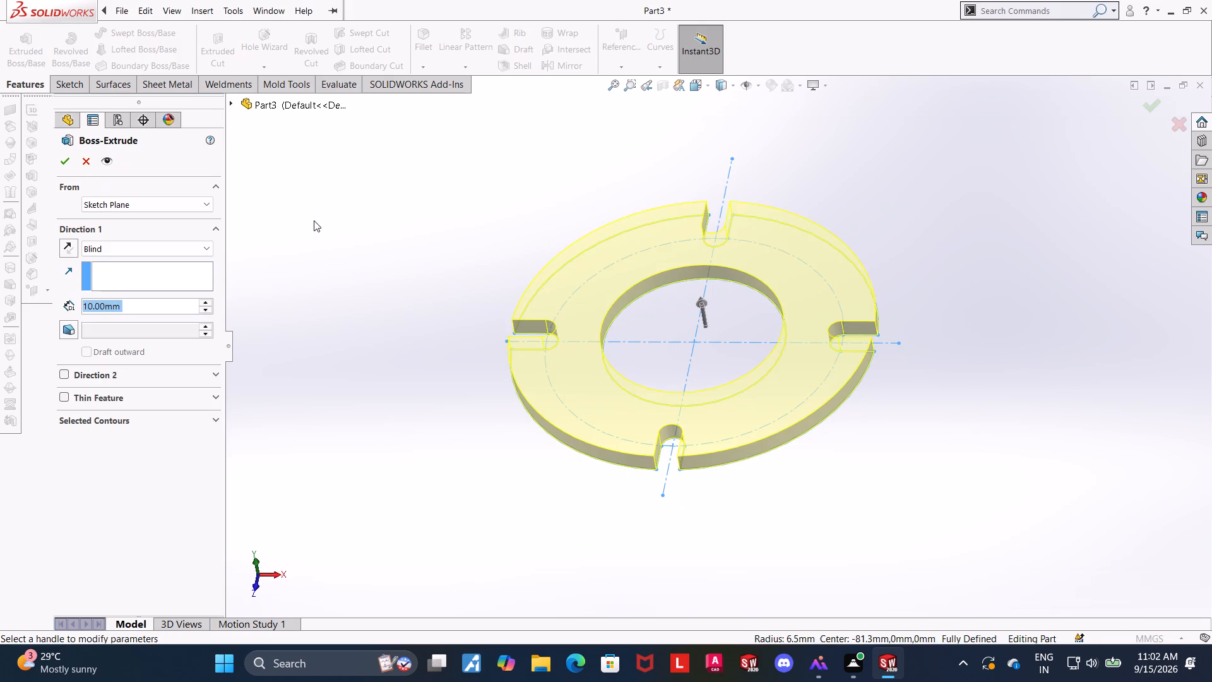
pyautogui.moveTo(316, 220); pyautogui.dragTo(298, 225, button='middle')
pyautogui.click(125, 251)
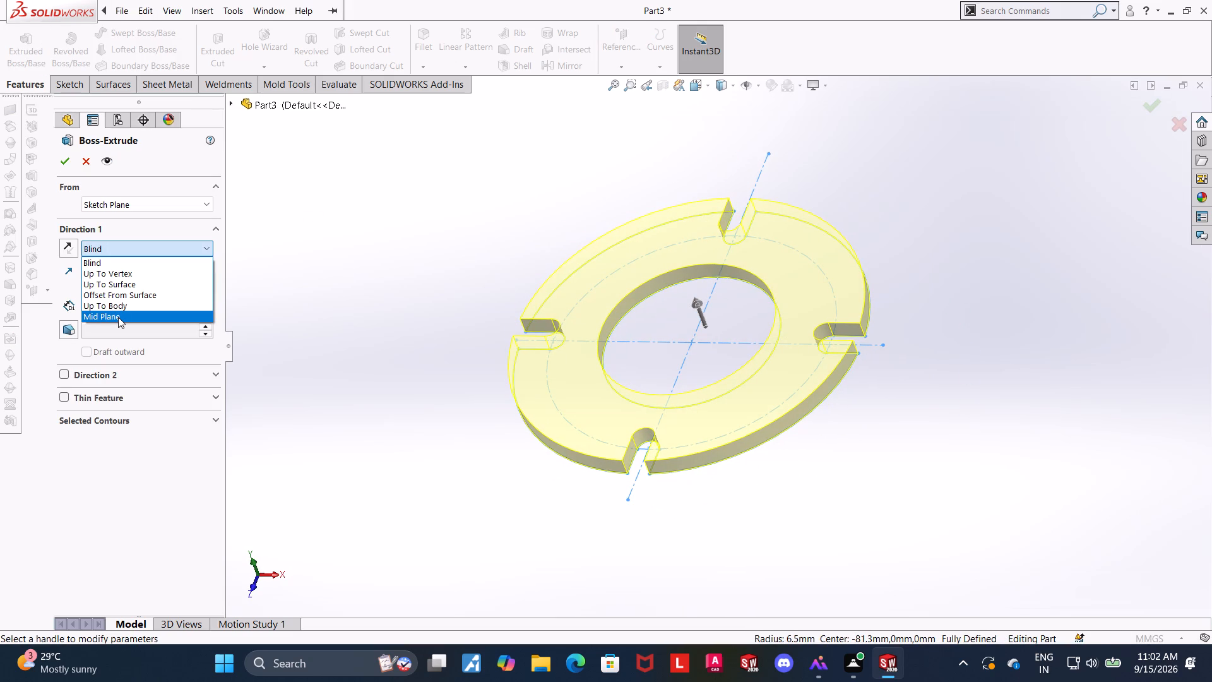
pyautogui.click(118, 317)
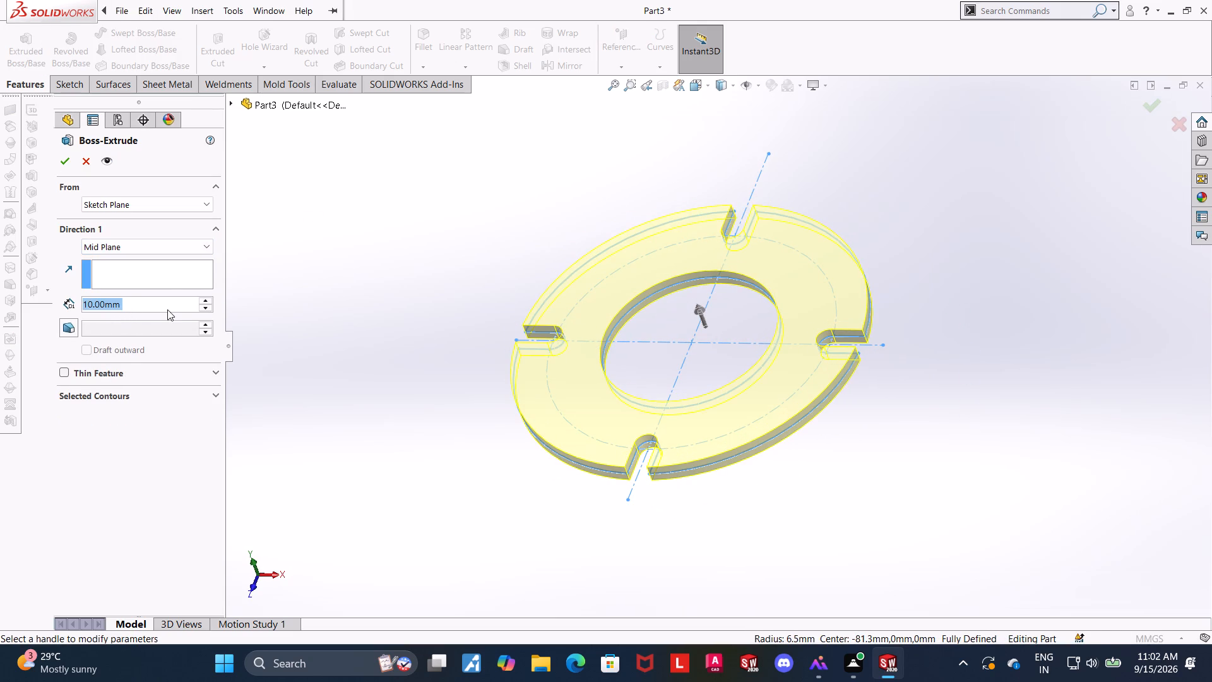
pyautogui.write('12.5')
pyautogui.press('Return')
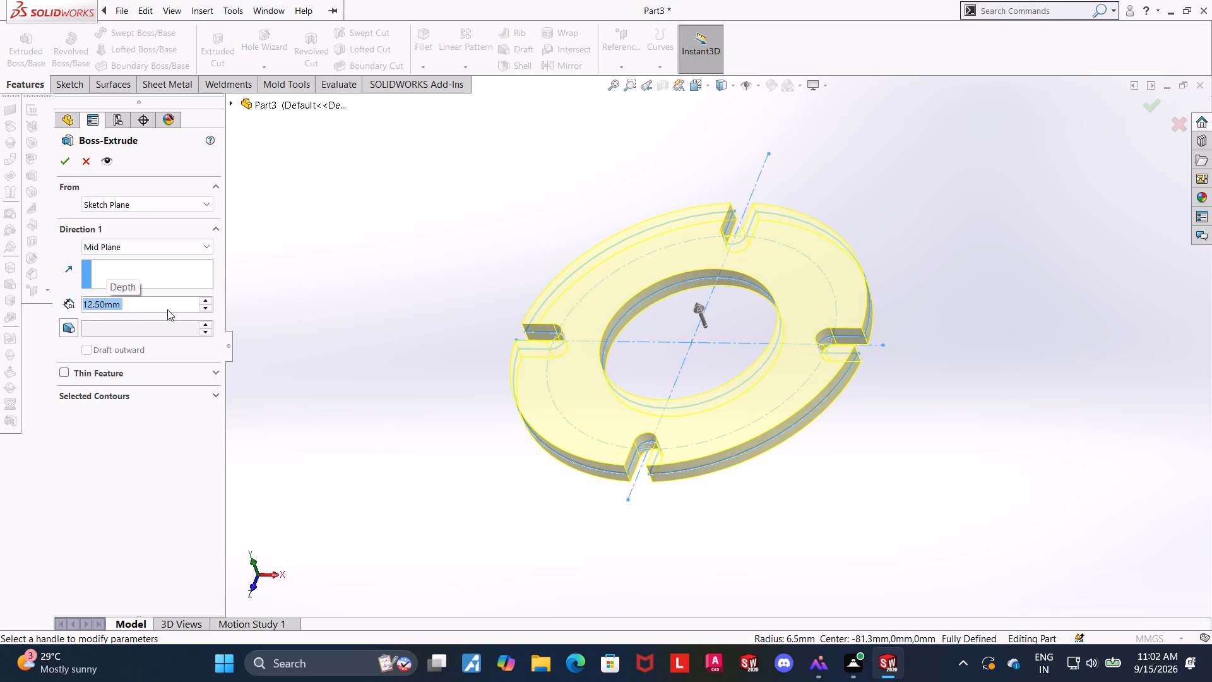
pyautogui.click(68, 160)
pyautogui.click(372, 311)
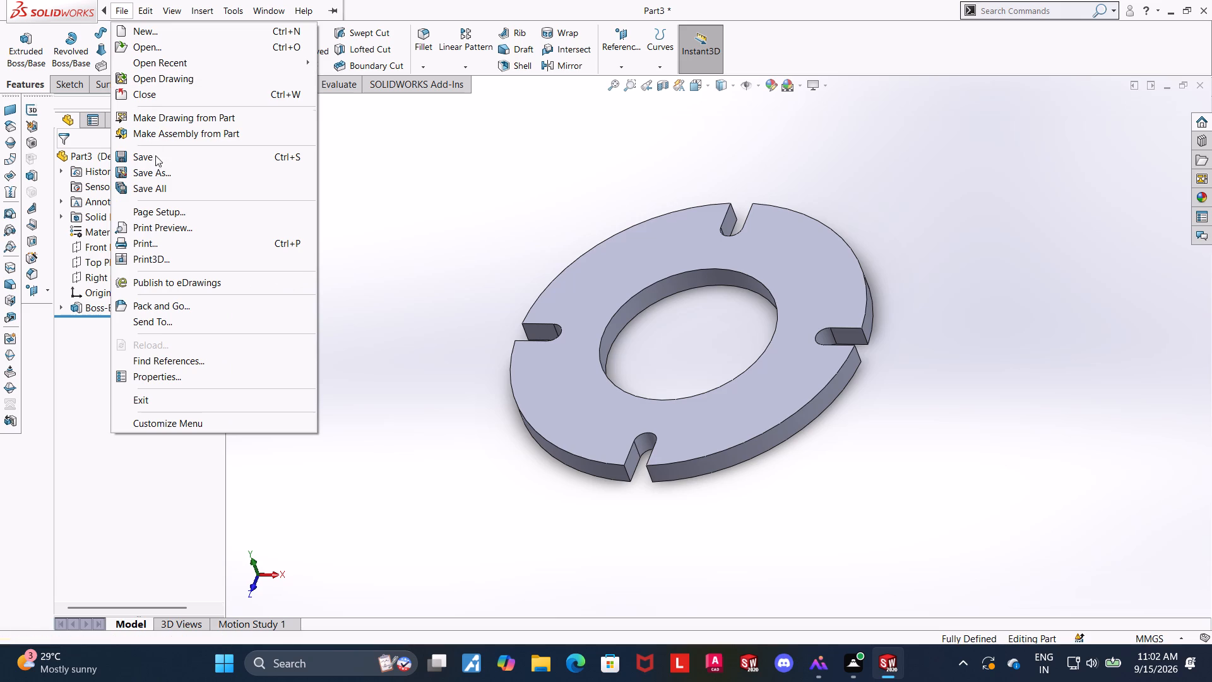
# Save the part as Disk in the Downloads folder.
pyautogui.click(155, 169)
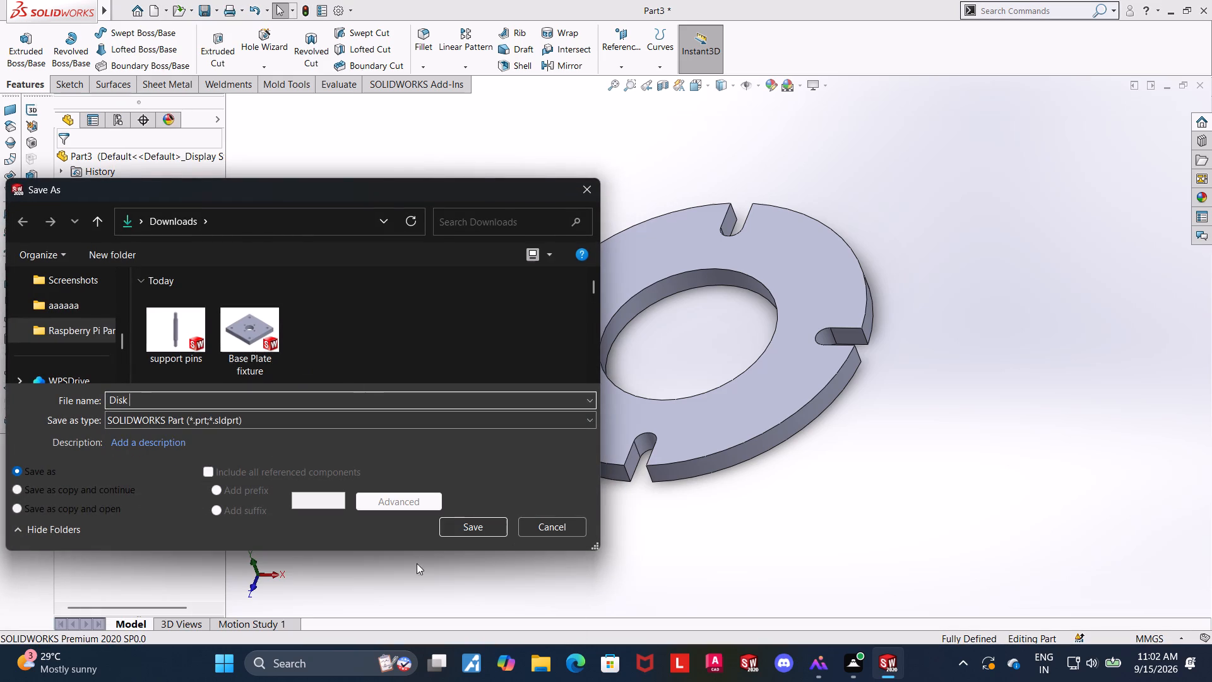
pyautogui.click(461, 532)
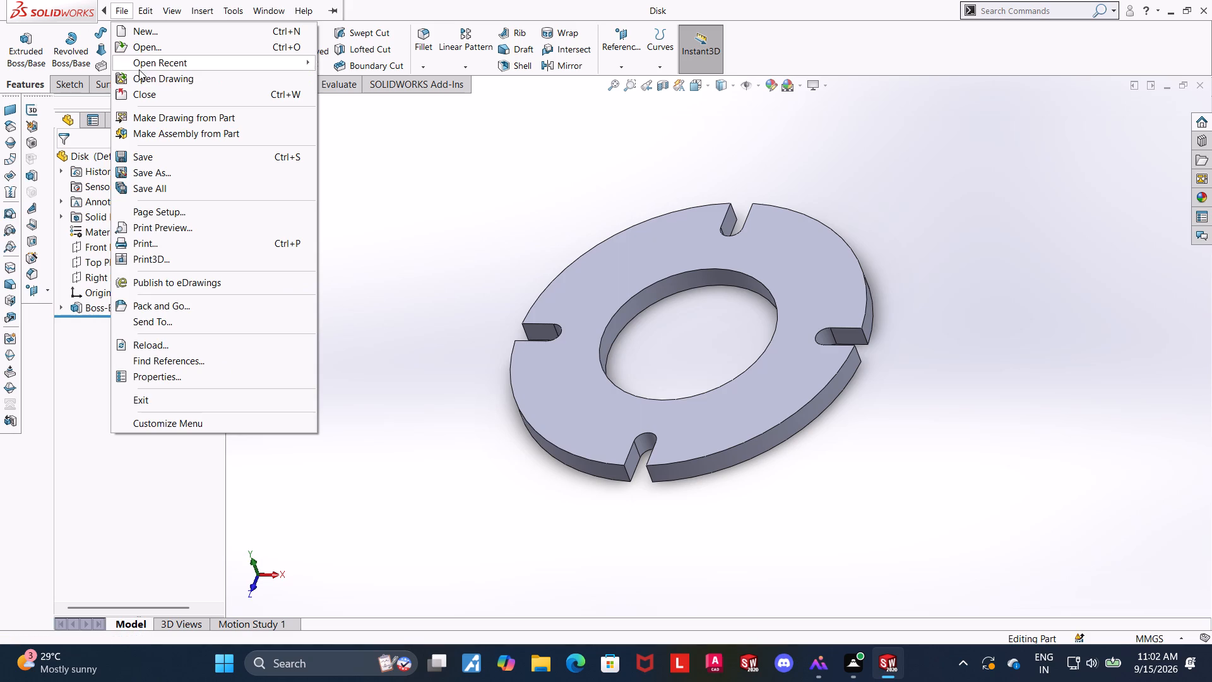
# Create a new part document for the next fixture component.
pyautogui.click(146, 35)
pyautogui.doubleClick(285, 320)
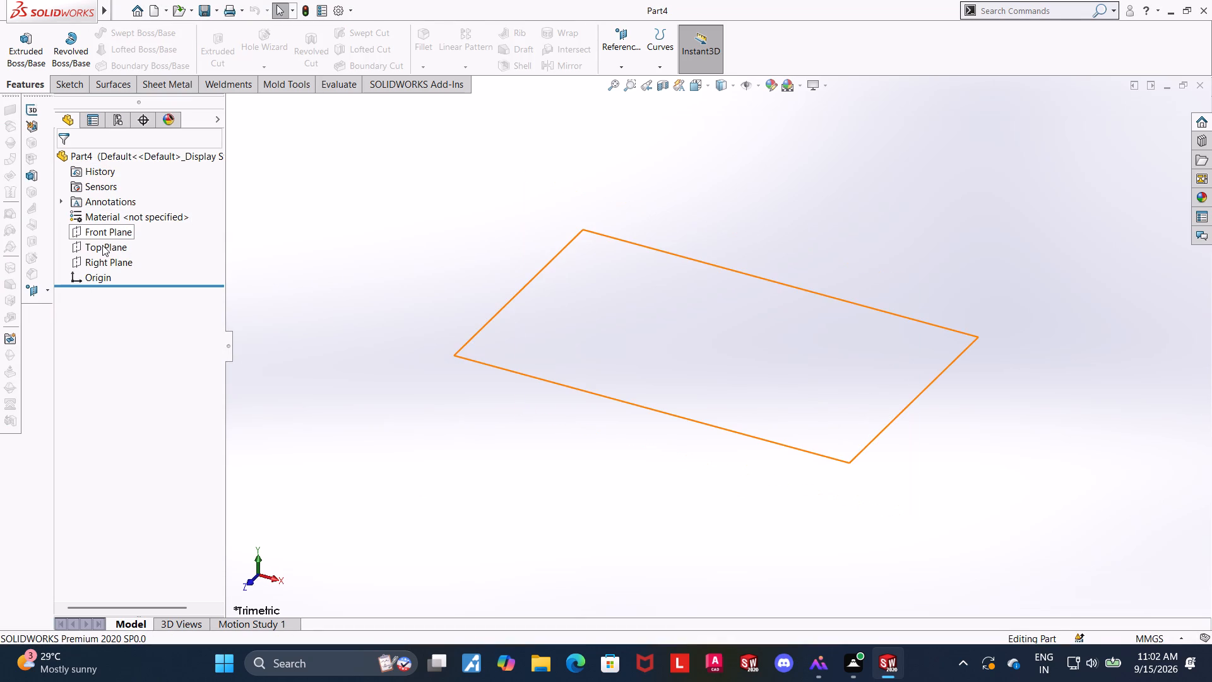
# Start a sketch on the Front Plane and draw a vertical centerline about 179 mm long through the origin.
pyautogui.click(102, 234)
pyautogui.click(112, 209)
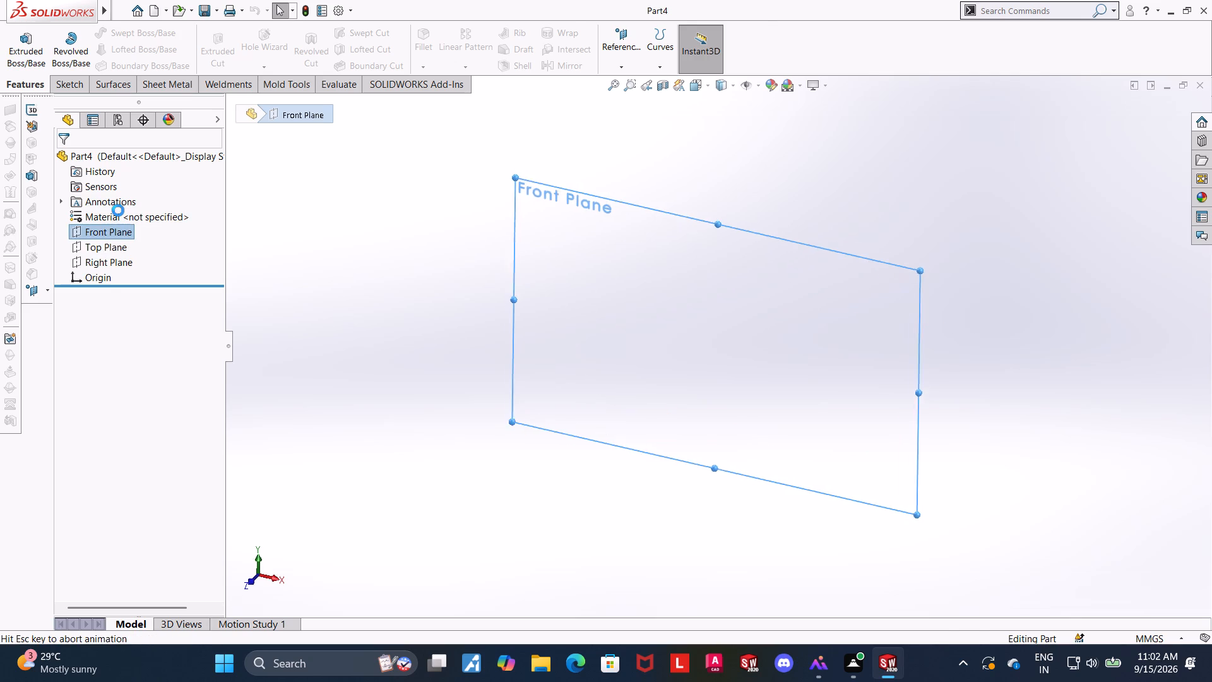
pyautogui.click(129, 32)
pyautogui.click(133, 61)
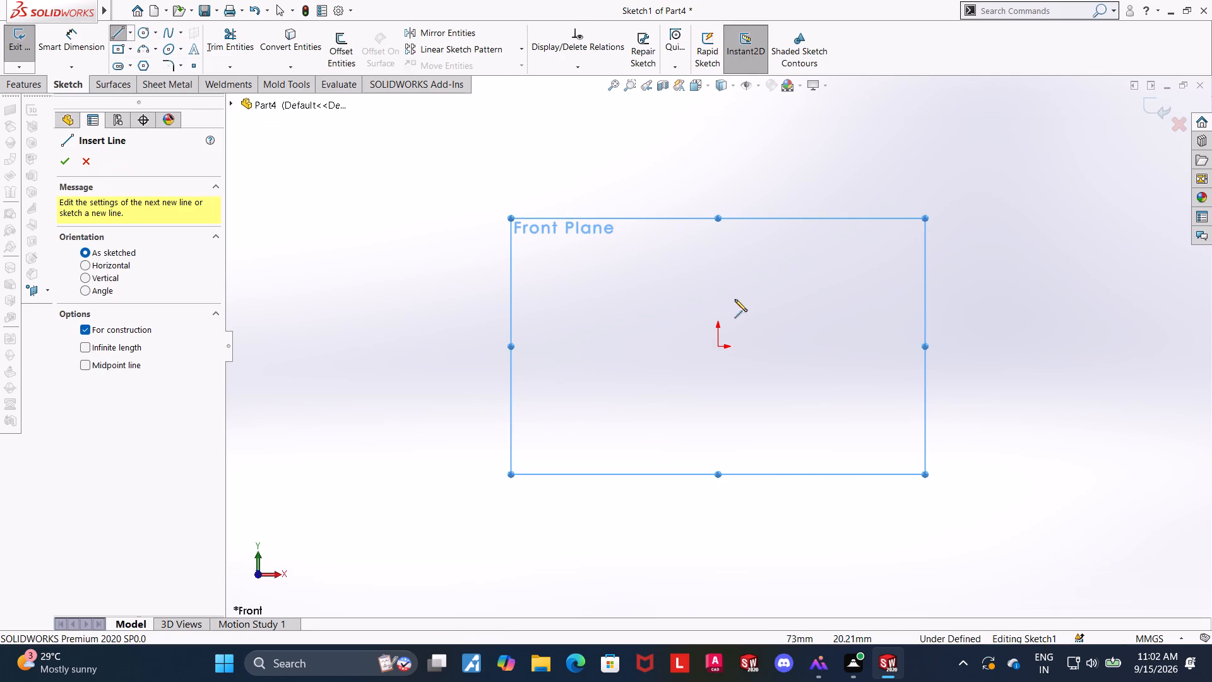
pyautogui.click(718, 530)
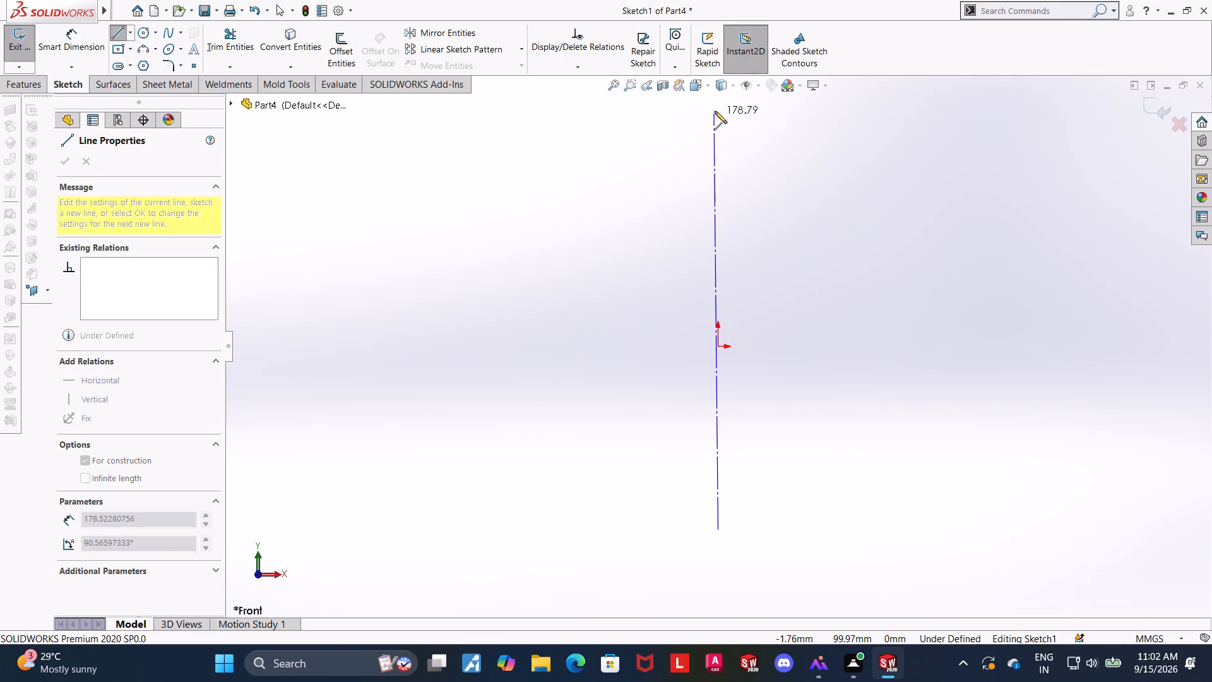
pyautogui.click(718, 111)
pyautogui.press('Escape')
pyautogui.press('Escape')
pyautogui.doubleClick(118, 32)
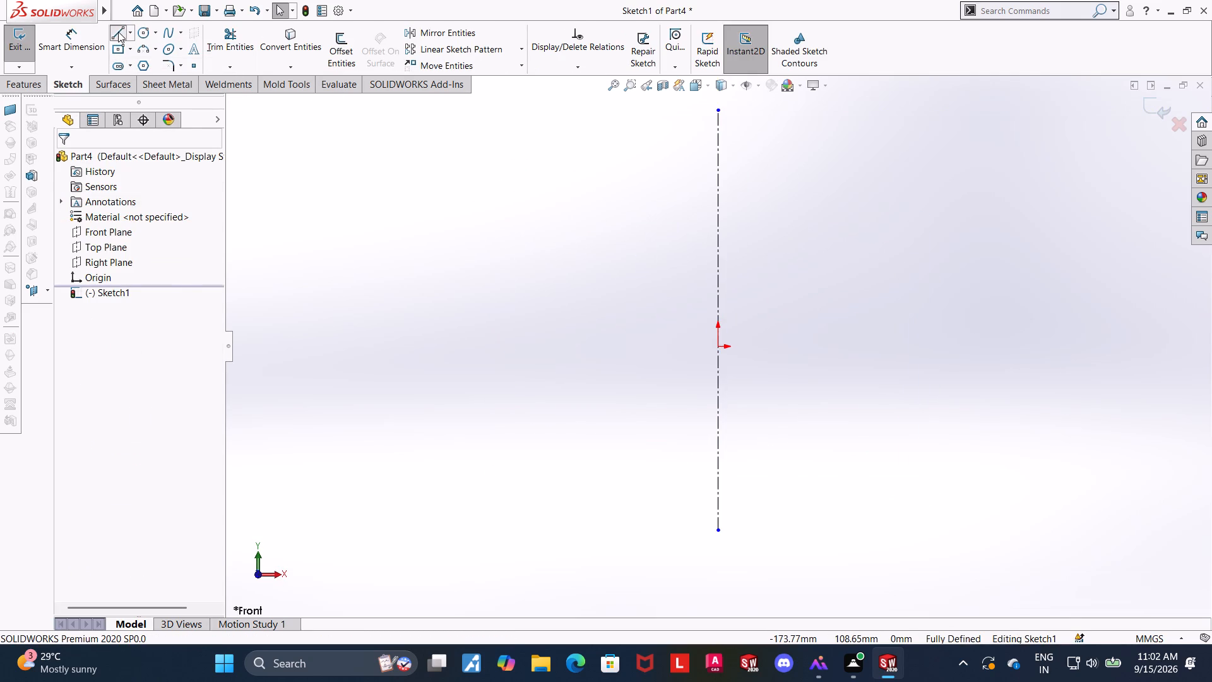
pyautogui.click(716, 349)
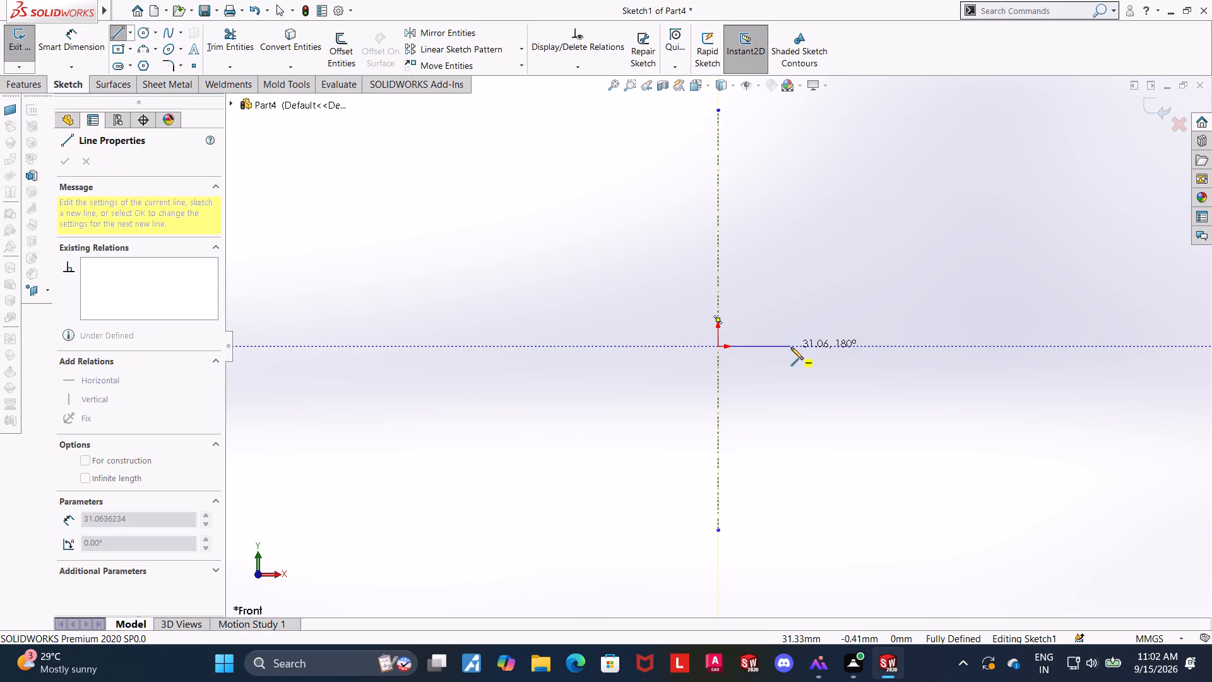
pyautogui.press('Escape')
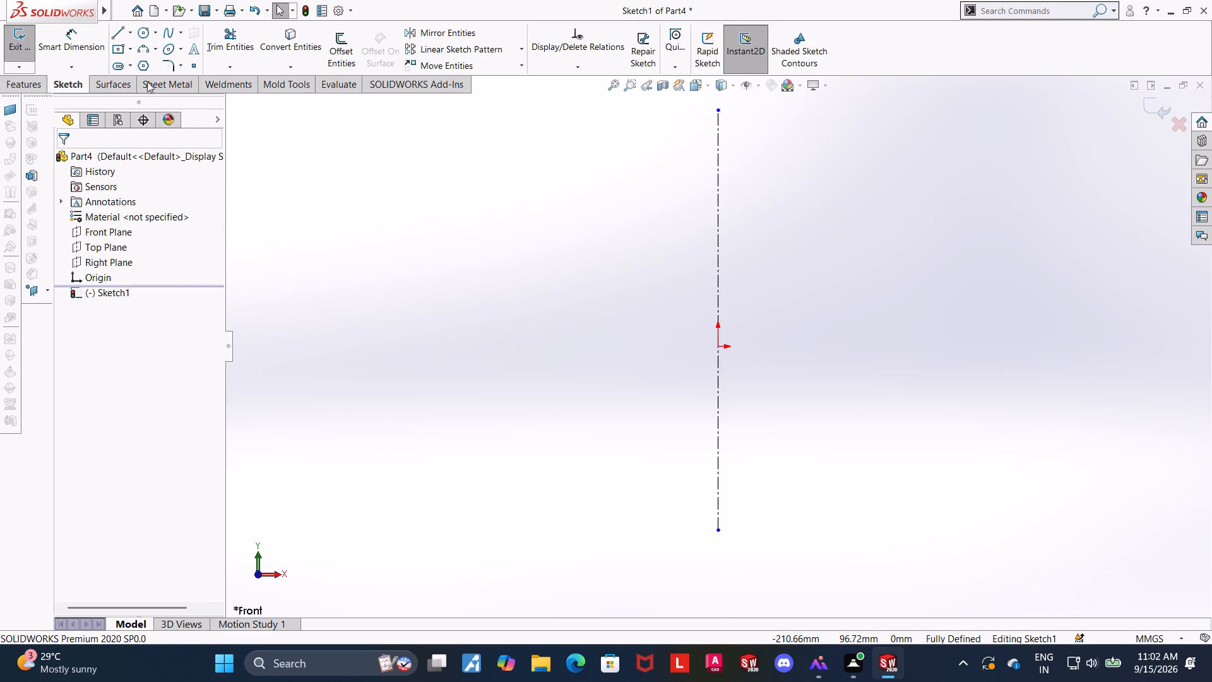
# Sketch a closed stepped profile from the origin against the centerline, with a base about 17.5 mm wide, stem about 47 mm and flange about 23 mm high.
pyautogui.click(118, 36)
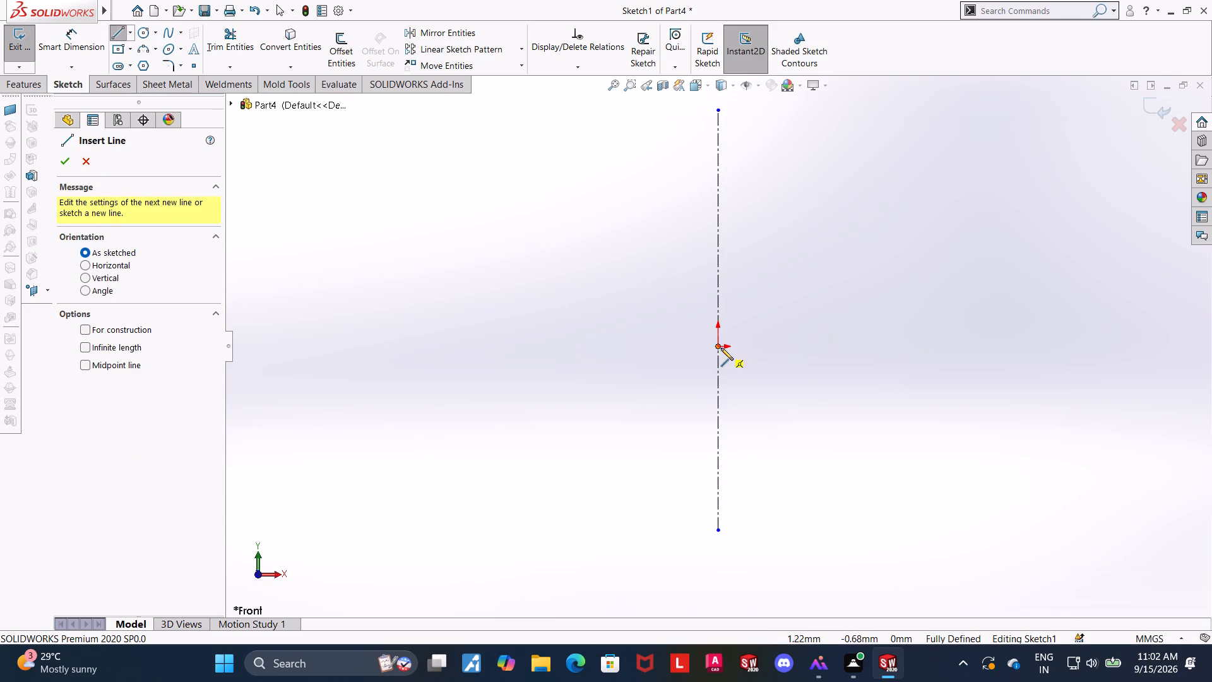
pyautogui.click(721, 348)
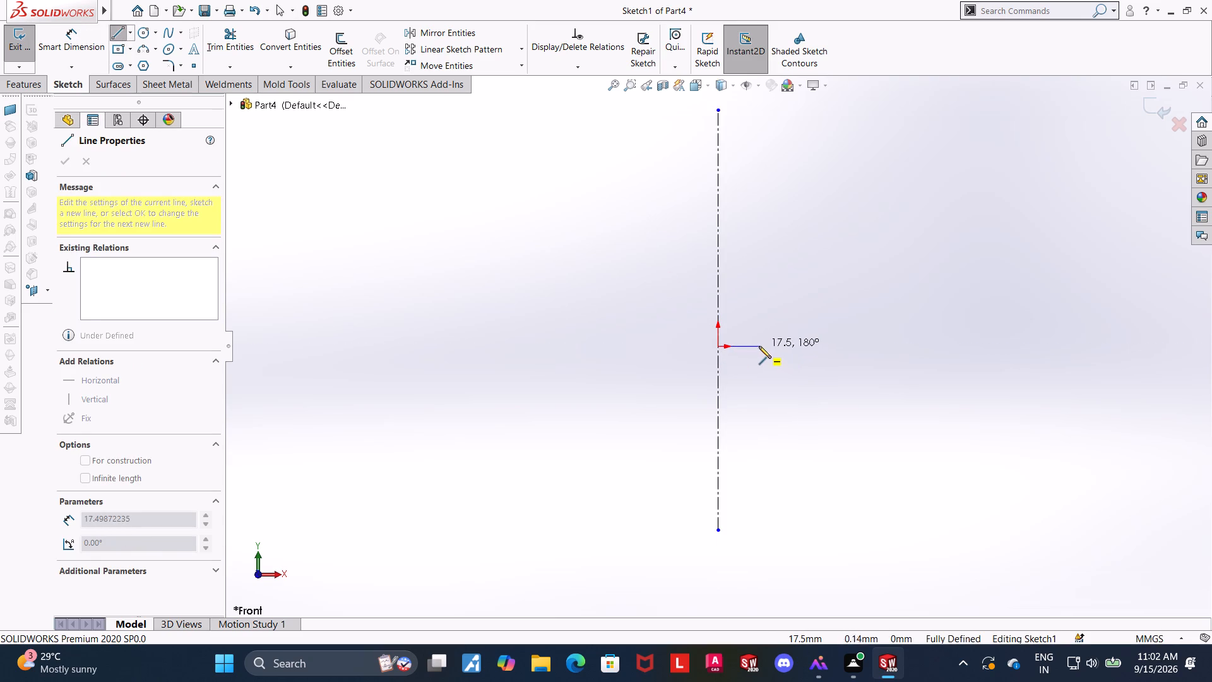
pyautogui.click(759, 346)
pyautogui.click(757, 237)
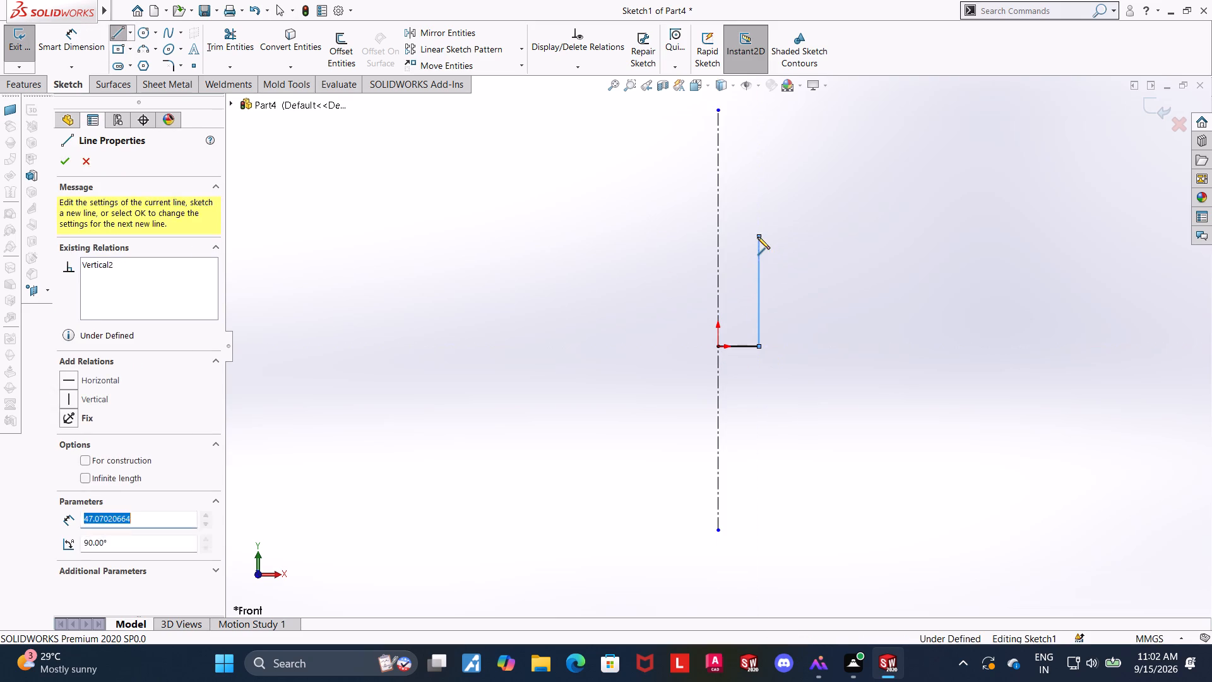
pyautogui.click(793, 234)
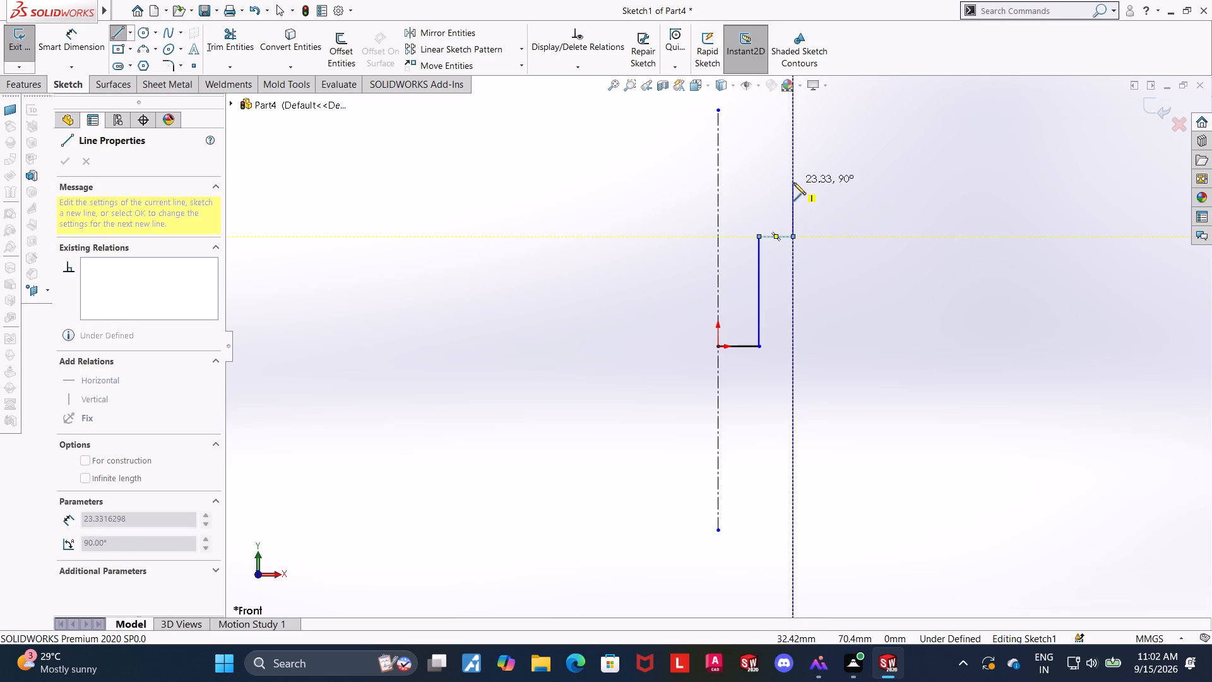
pyautogui.click(793, 182)
pyautogui.click(717, 182)
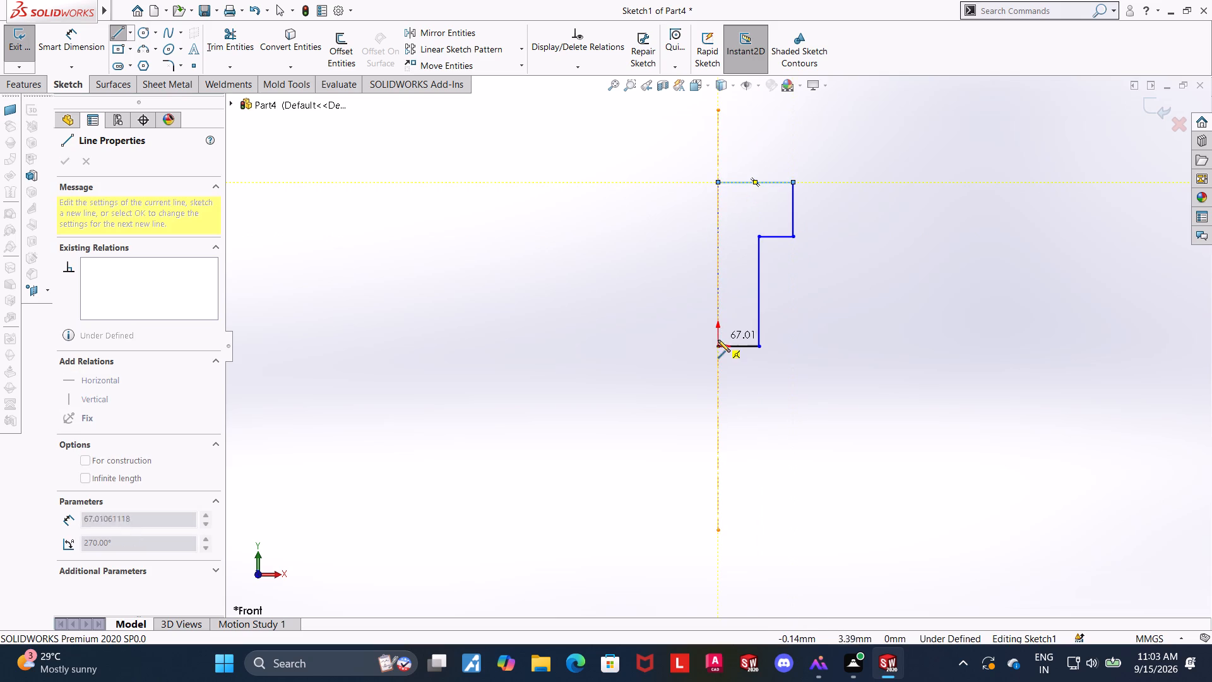
pyautogui.click(718, 347)
pyautogui.press('Escape')
pyautogui.press('Escape')
pyautogui.press('Escape')
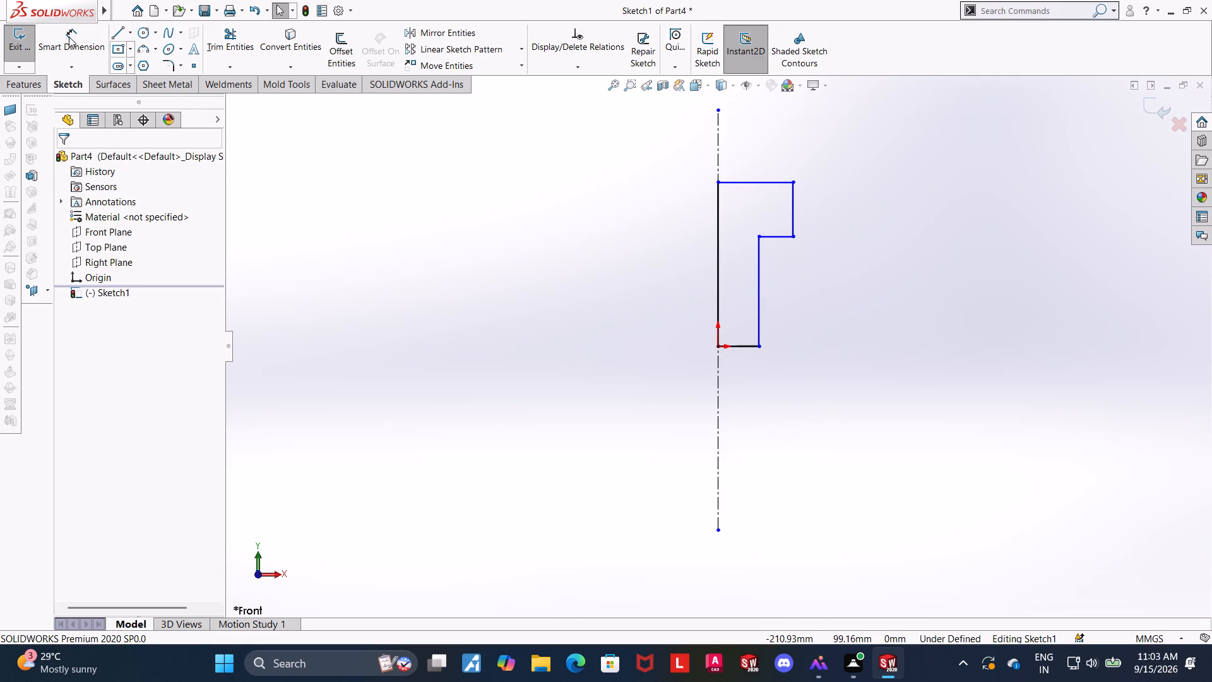
# Dimension the stem height between the base line and the flange's underside as 250 mm.
pyautogui.click(69, 37)
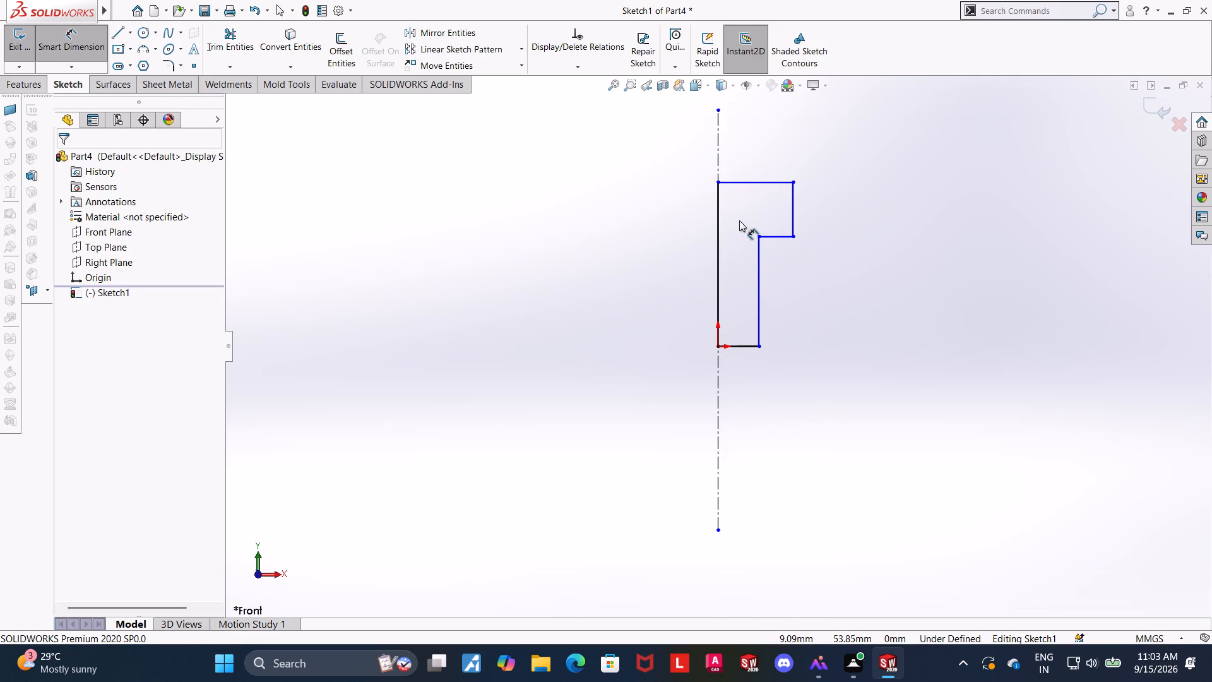
pyautogui.click(781, 236)
pyautogui.click(746, 347)
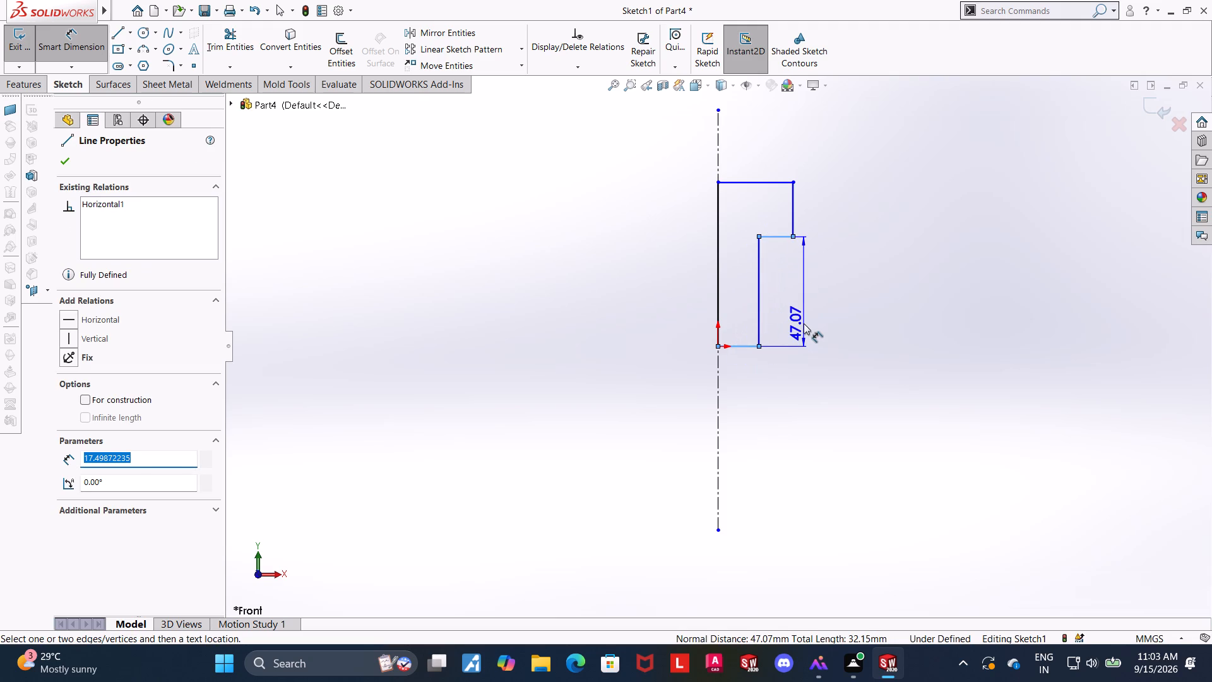
pyautogui.click(804, 323)
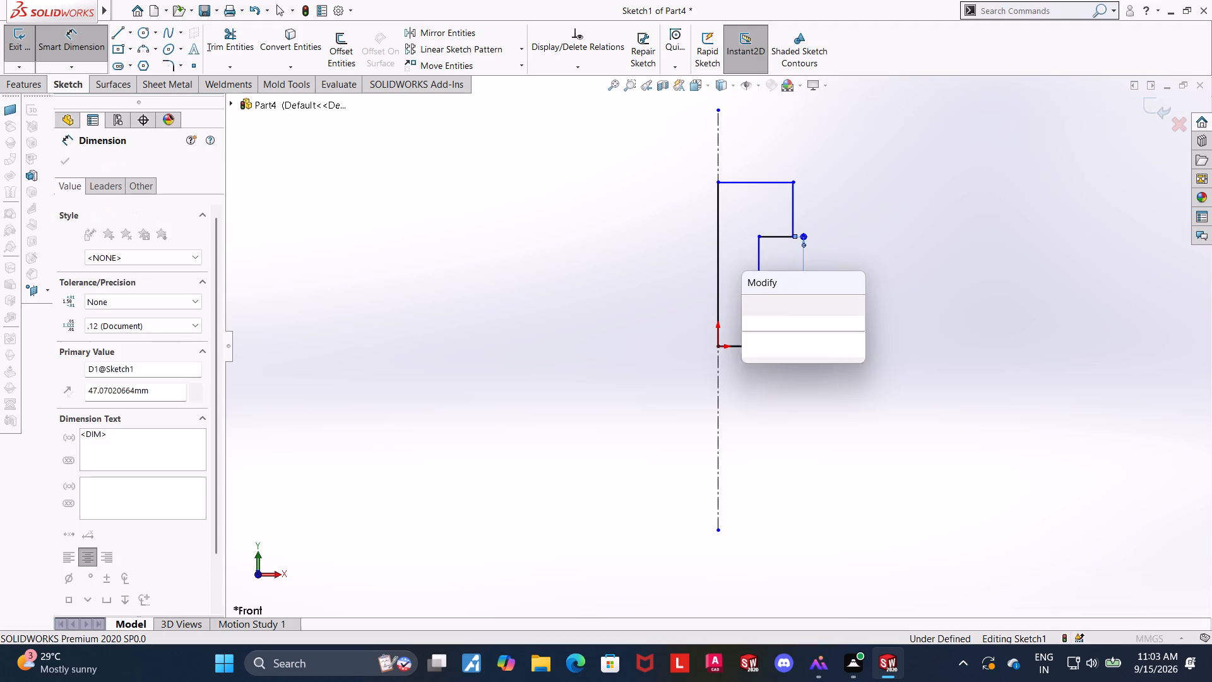
pyautogui.write('250')
pyautogui.press('Return')
pyautogui.press('Escape')
pyautogui.press('Escape')
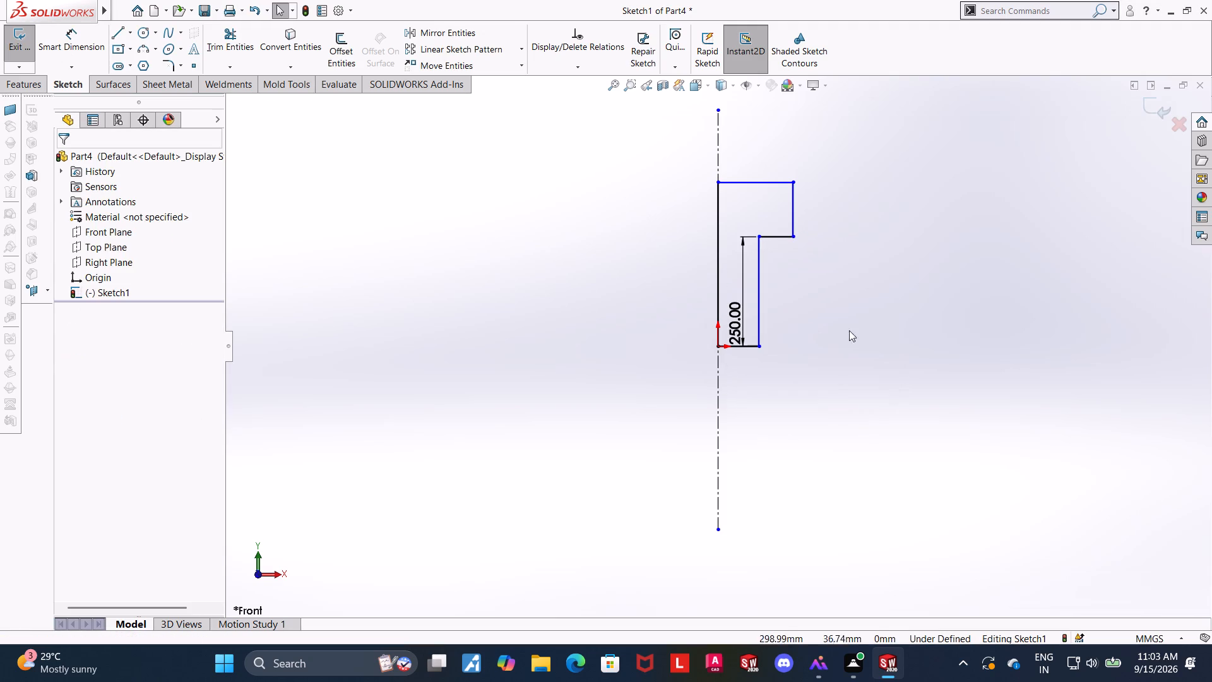
# Dimension the flange's outer vertical edge as 50 mm.
pyautogui.click(76, 35)
pyautogui.click(797, 213)
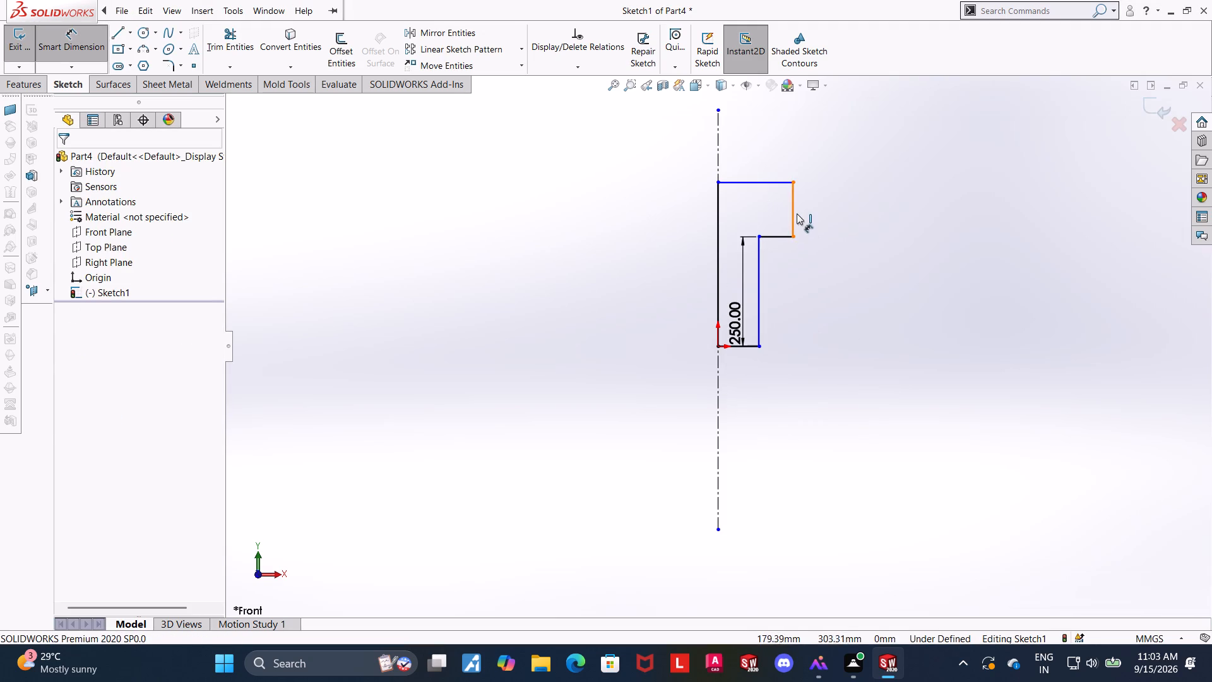
pyautogui.click(819, 212)
pyautogui.write('50')
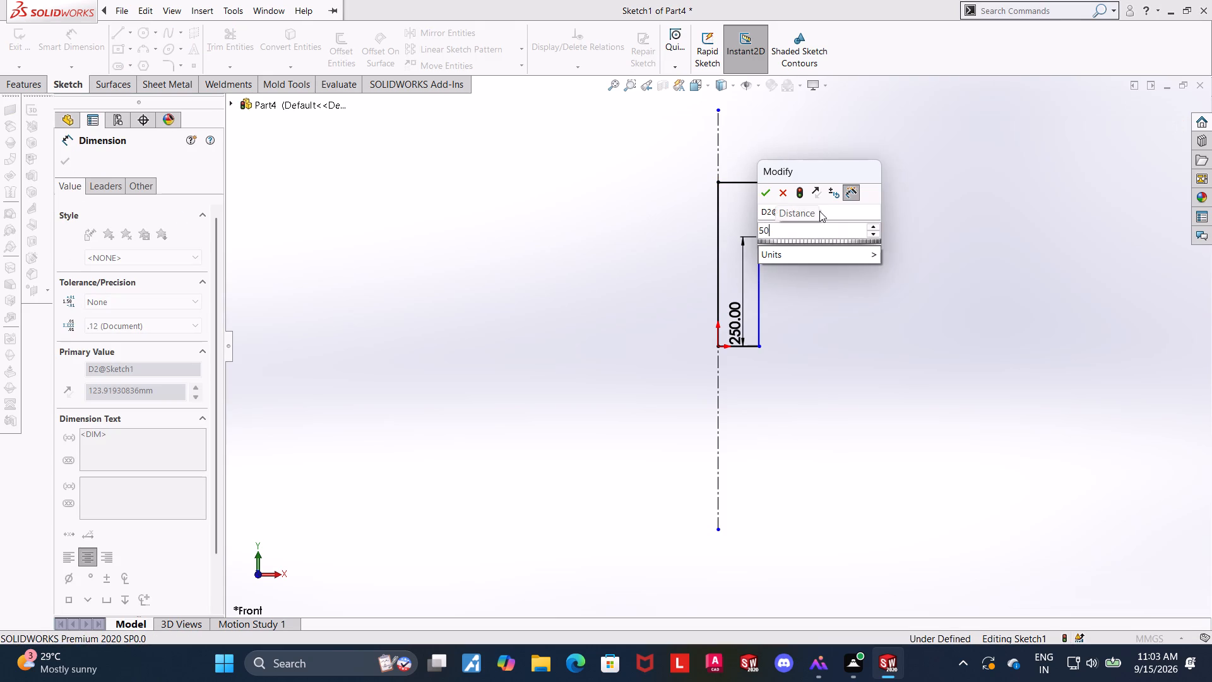
pyautogui.press('Return')
pyautogui.press('Escape')
pyautogui.press('Escape')
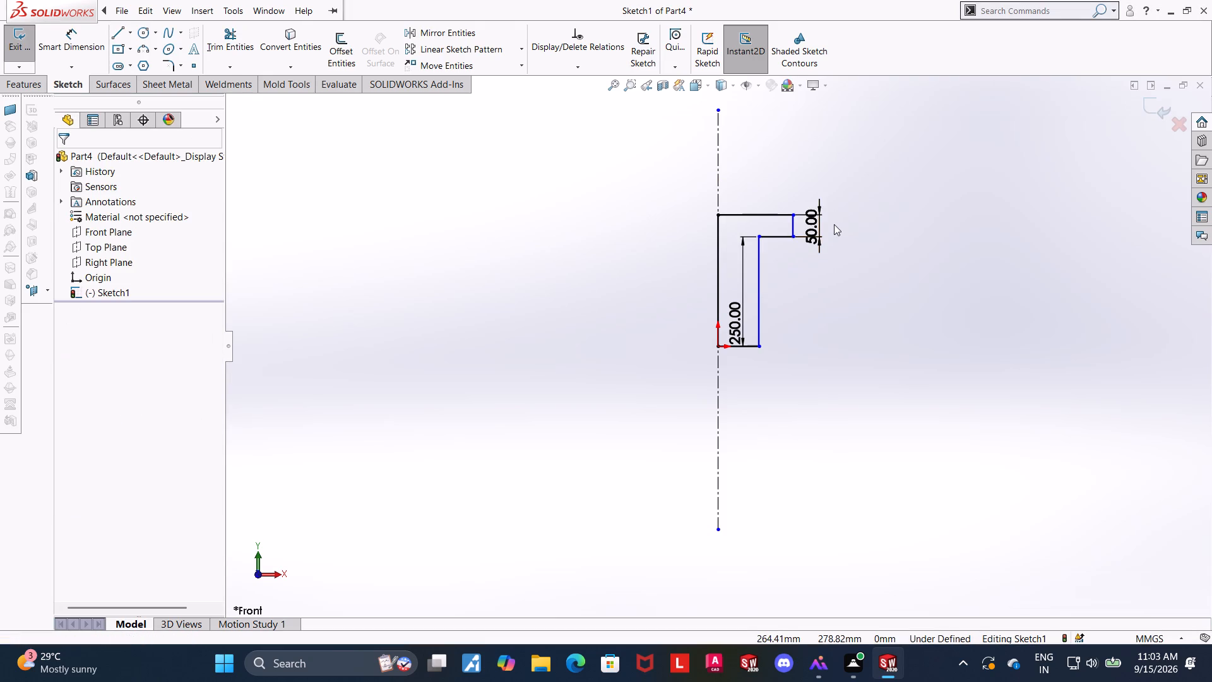
# Dimension the distance from the profile's axis line to the stem's outer line as 50 mm.
pyautogui.scroll(2, 878, 221)
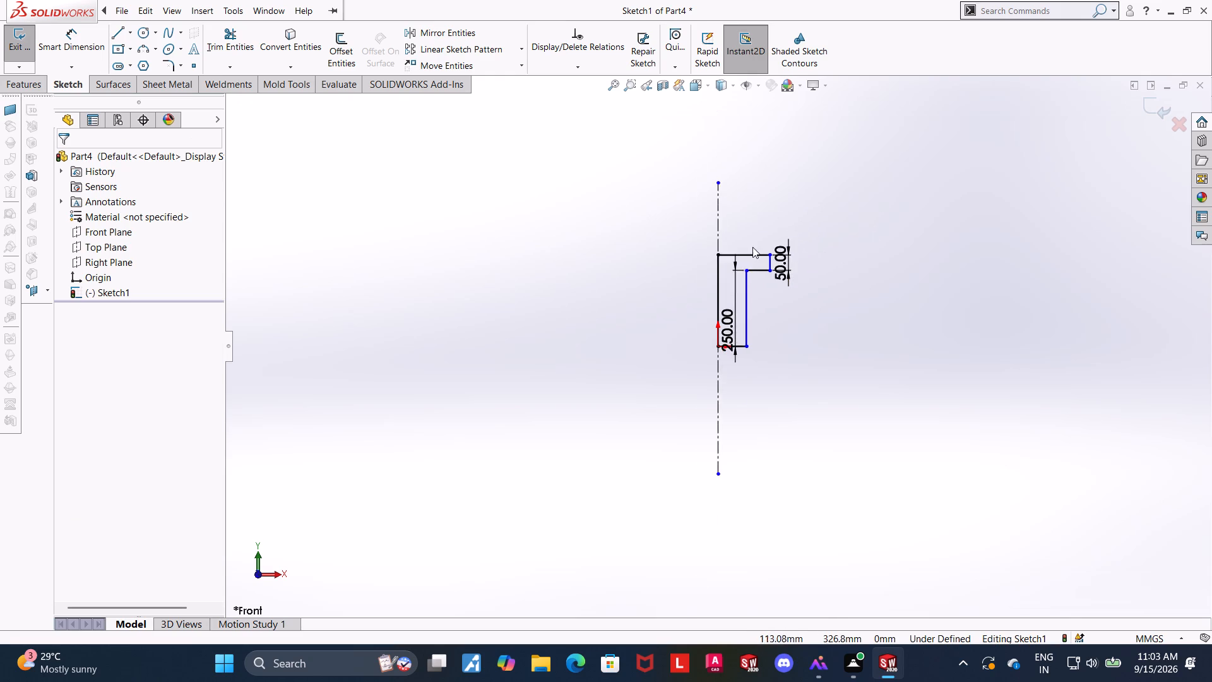
pyautogui.scroll(-3, 752, 247)
pyautogui.press('Escape')
pyautogui.click(57, 49)
pyautogui.scroll(-3, 679, 382)
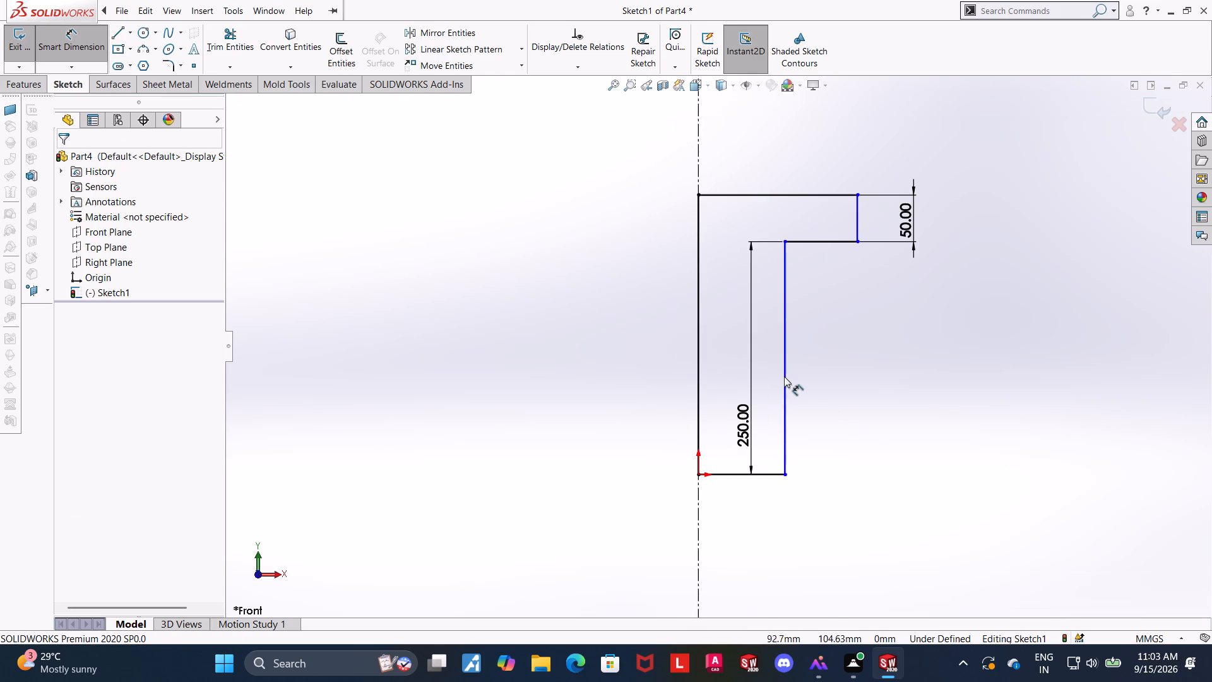
pyautogui.click(787, 373)
pyautogui.click(696, 366)
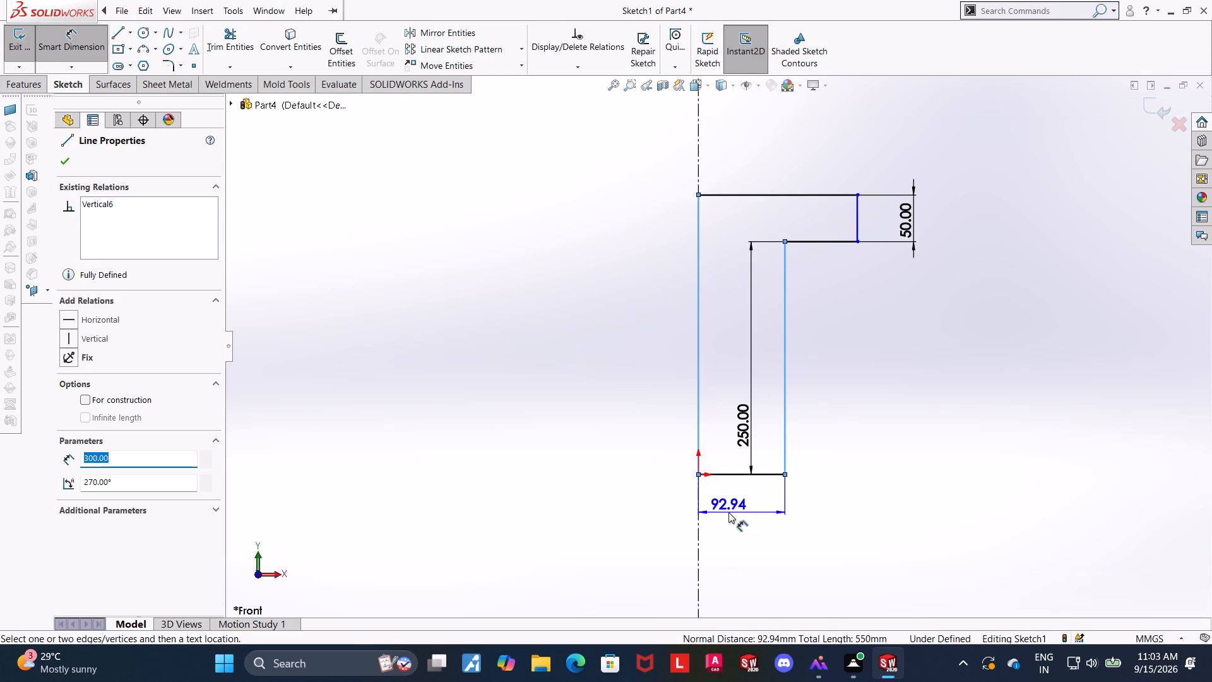
pyautogui.click(728, 512)
pyautogui.write('50')
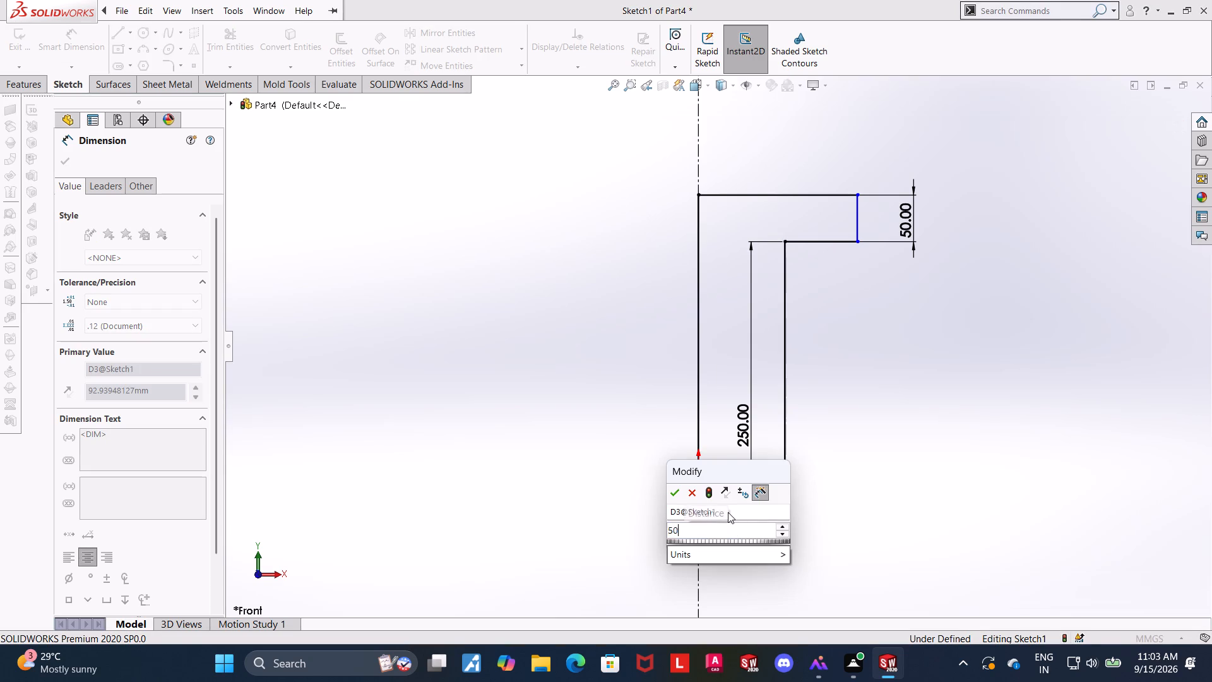
pyautogui.press('Return')
pyautogui.press('Escape')
pyautogui.press('Escape')
# Dimension the distance from the axis line to the flange's outer edge as 150/2 mm.
pyautogui.click(58, 55)
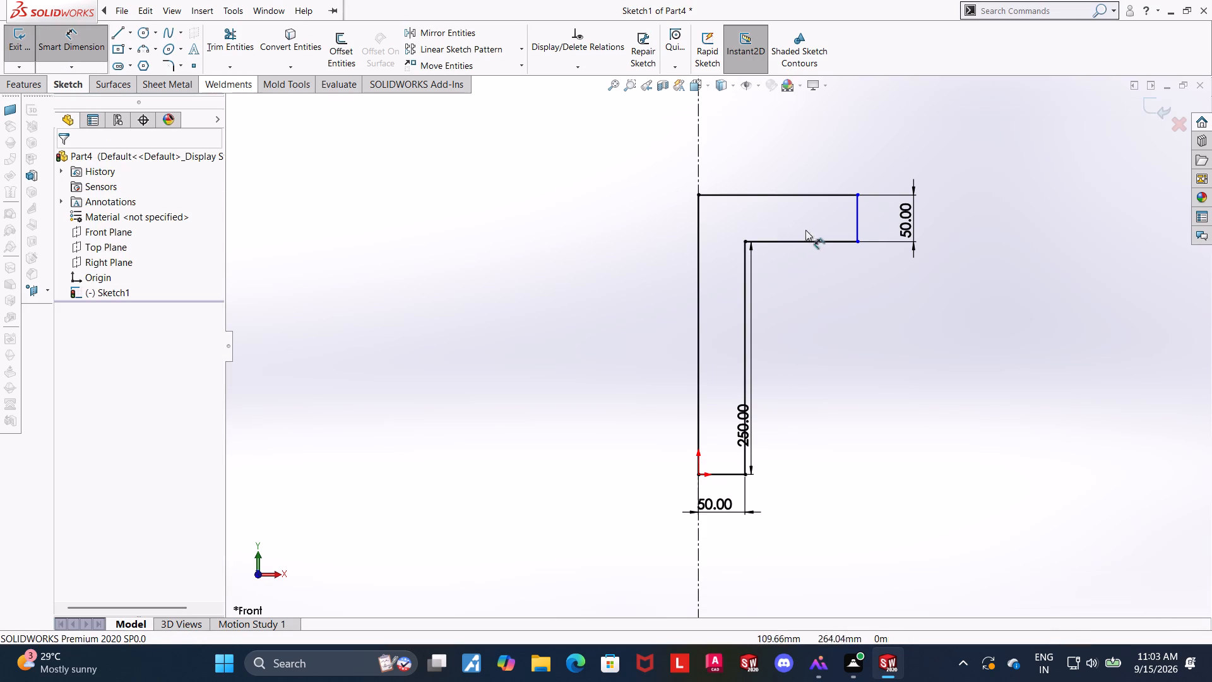
pyautogui.click(857, 223)
pyautogui.click(700, 214)
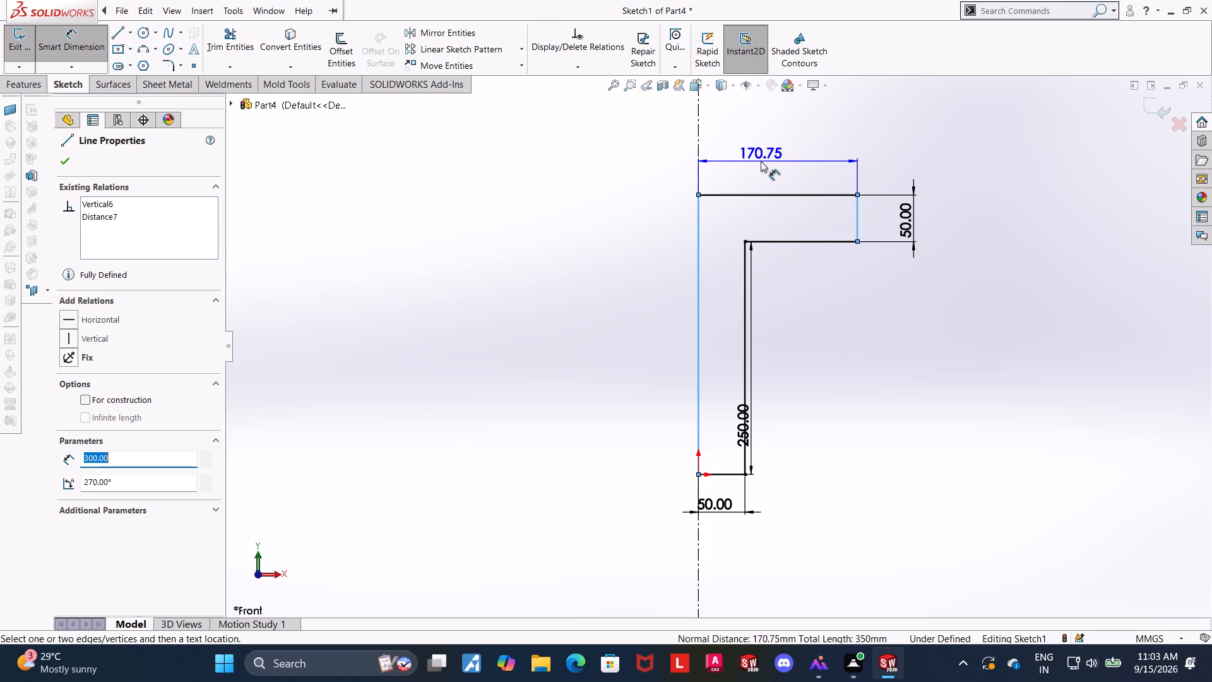
pyautogui.click(761, 161)
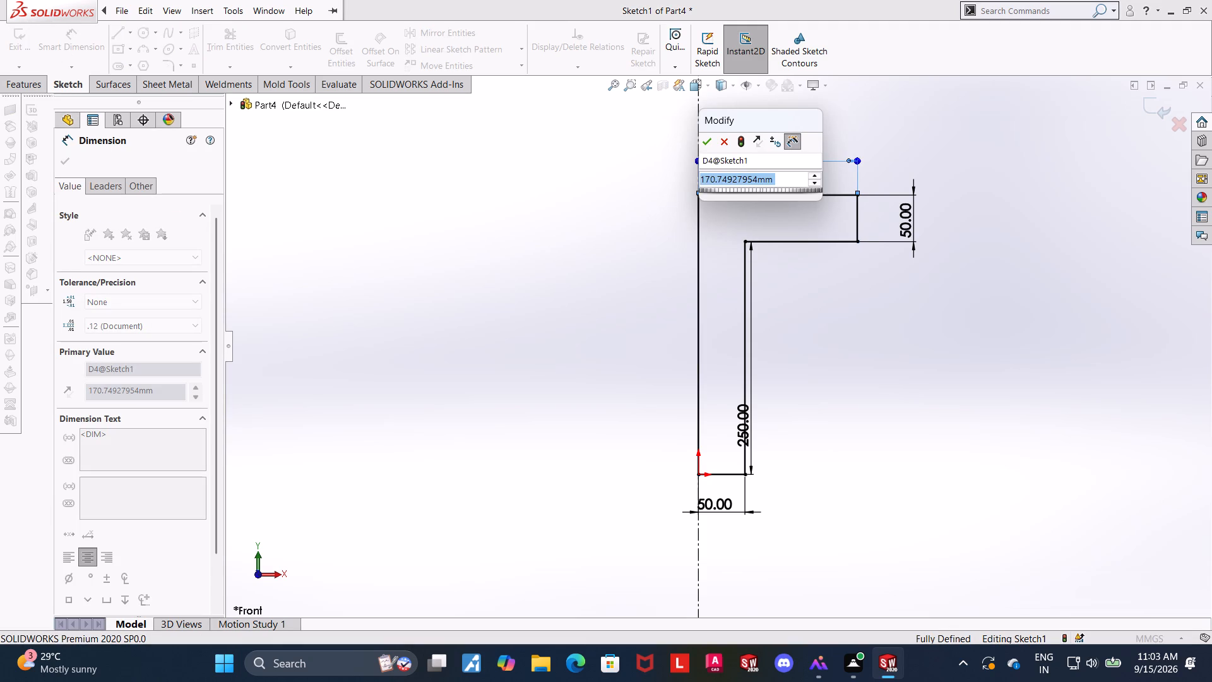
pyautogui.write('150/2')
pyautogui.press('Return')
pyautogui.press('Escape')
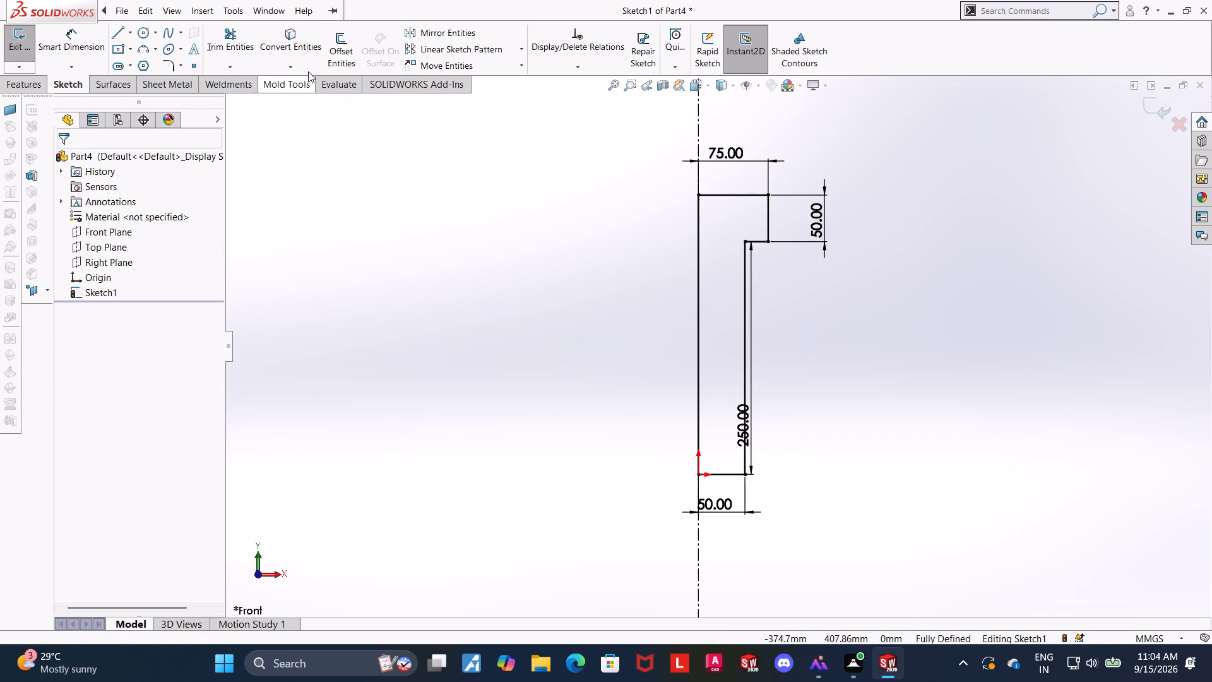
# Trim away the profile's vertical line on the axis and the whole centerline.
pyautogui.click(241, 40)
pyautogui.moveTo(708, 299); pyautogui.dragTo(631, 325)
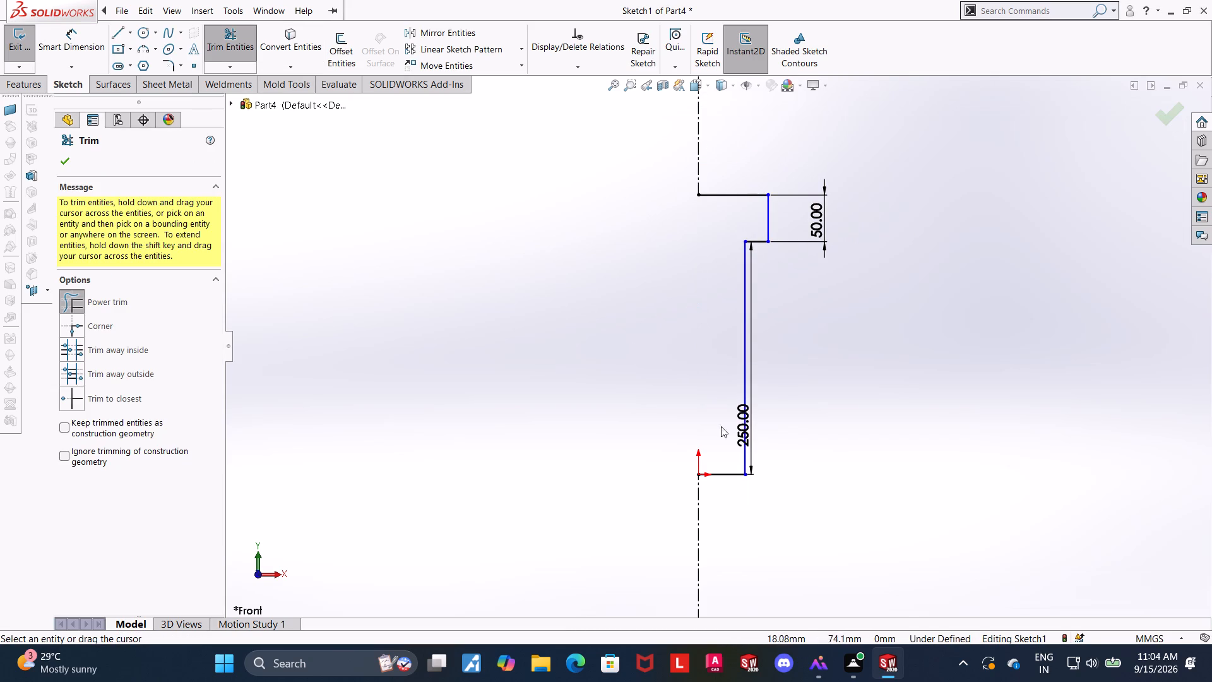
pyautogui.moveTo(722, 502); pyautogui.dragTo(646, 528)
pyautogui.scroll(2, 683, 252)
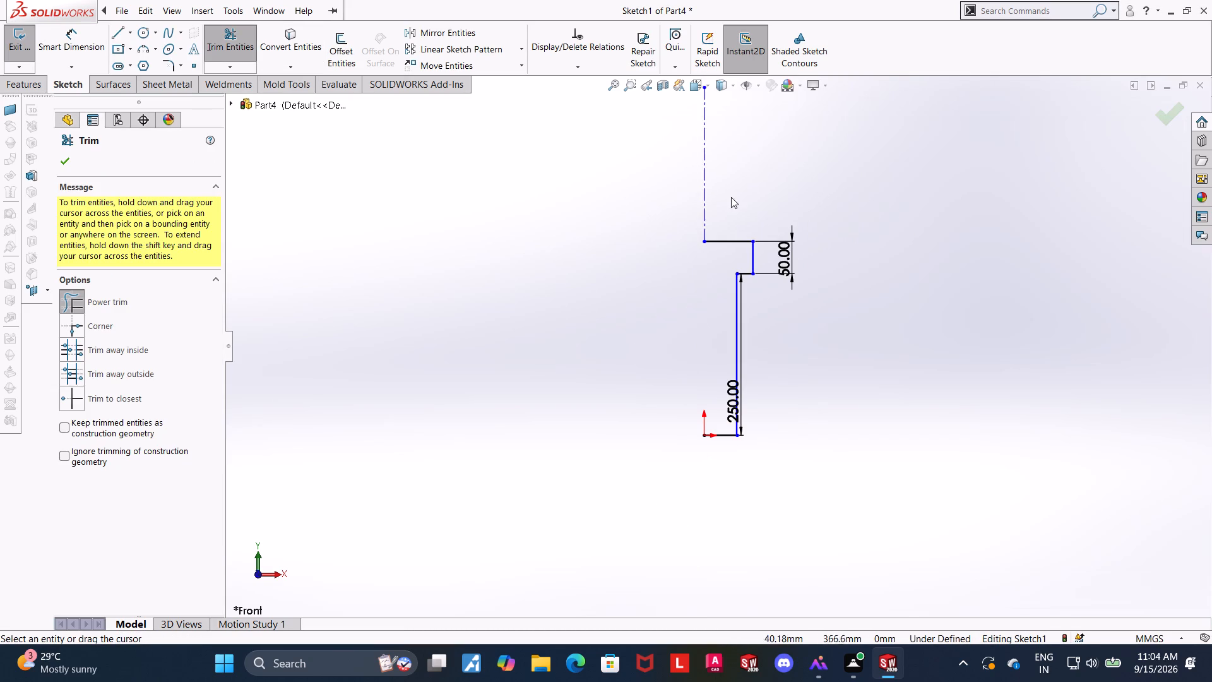
pyautogui.moveTo(731, 197); pyautogui.dragTo(665, 207)
pyautogui.press('Escape')
pyautogui.scroll(-3, 717, 440)
pyautogui.scroll(3, 740, 388)
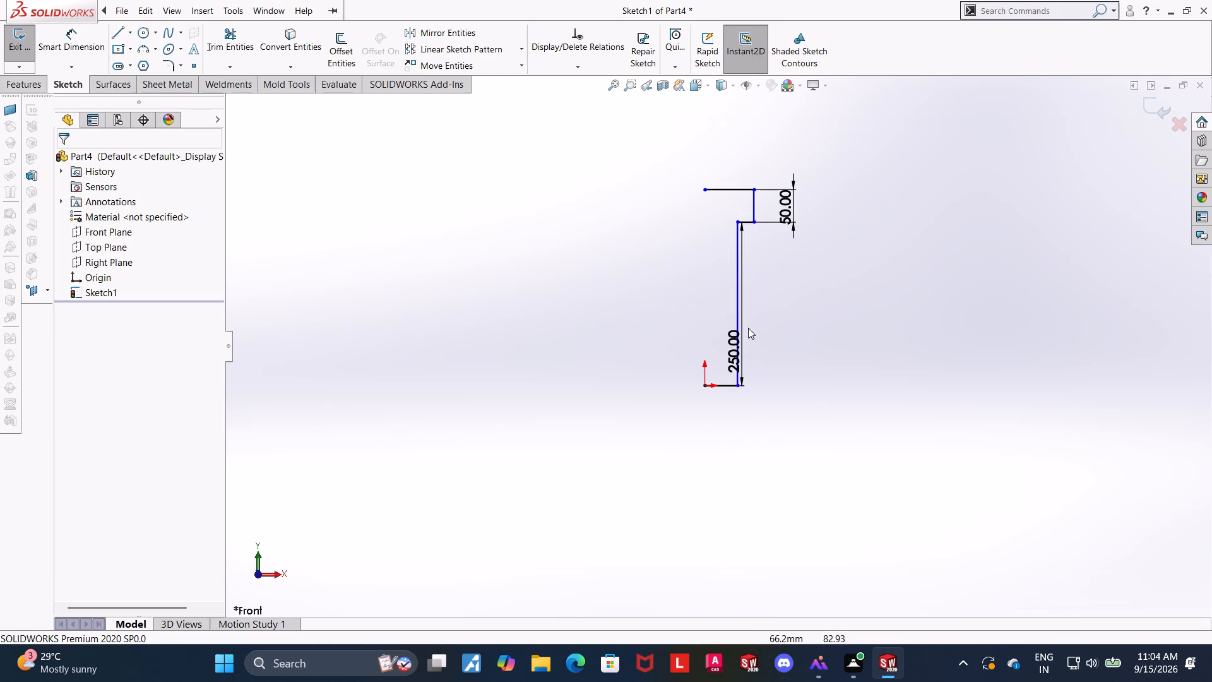
pyautogui.scroll(-3, 698, 368)
pyautogui.press('Escape')
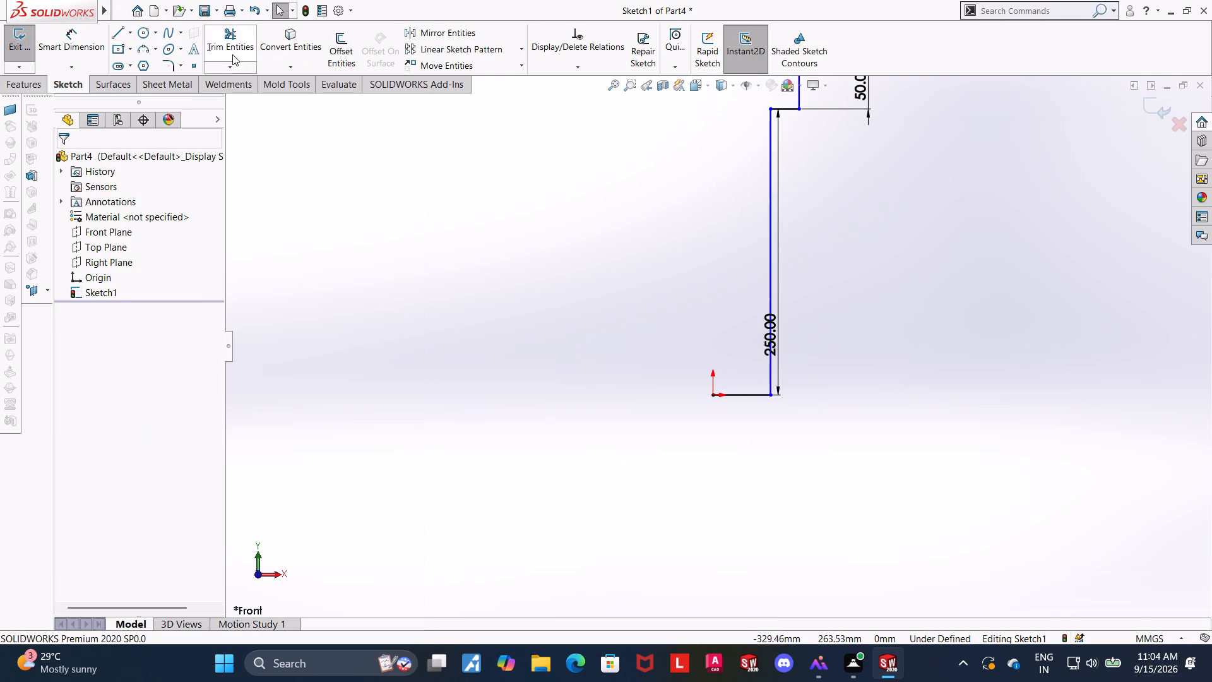
# Trim away the profile's bottom horizontal line and the flange's top horizontal line.
pyautogui.click(231, 45)
pyautogui.moveTo(730, 374); pyautogui.dragTo(731, 435)
pyautogui.scroll(4, 734, 335)
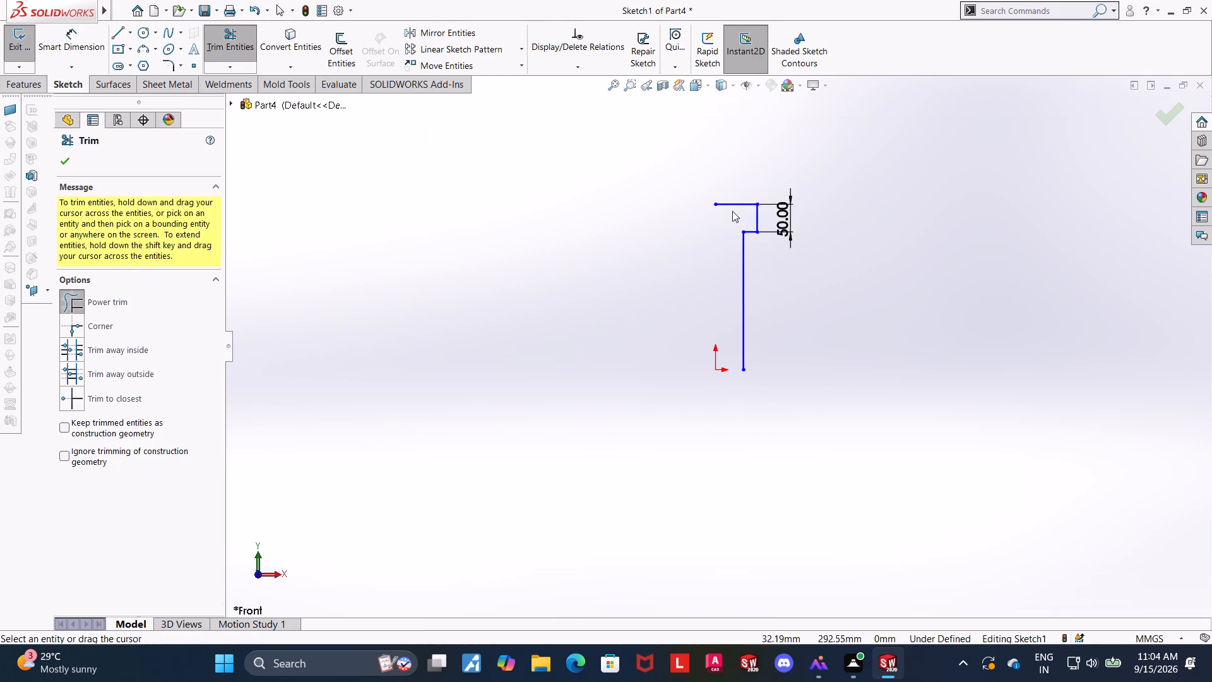
pyautogui.moveTo(730, 221); pyautogui.dragTo(726, 174)
pyautogui.press('Escape')
# Draw a new vertical centerline about 390 mm long upward from the origin.
pyautogui.click(132, 37)
pyautogui.click(138, 69)
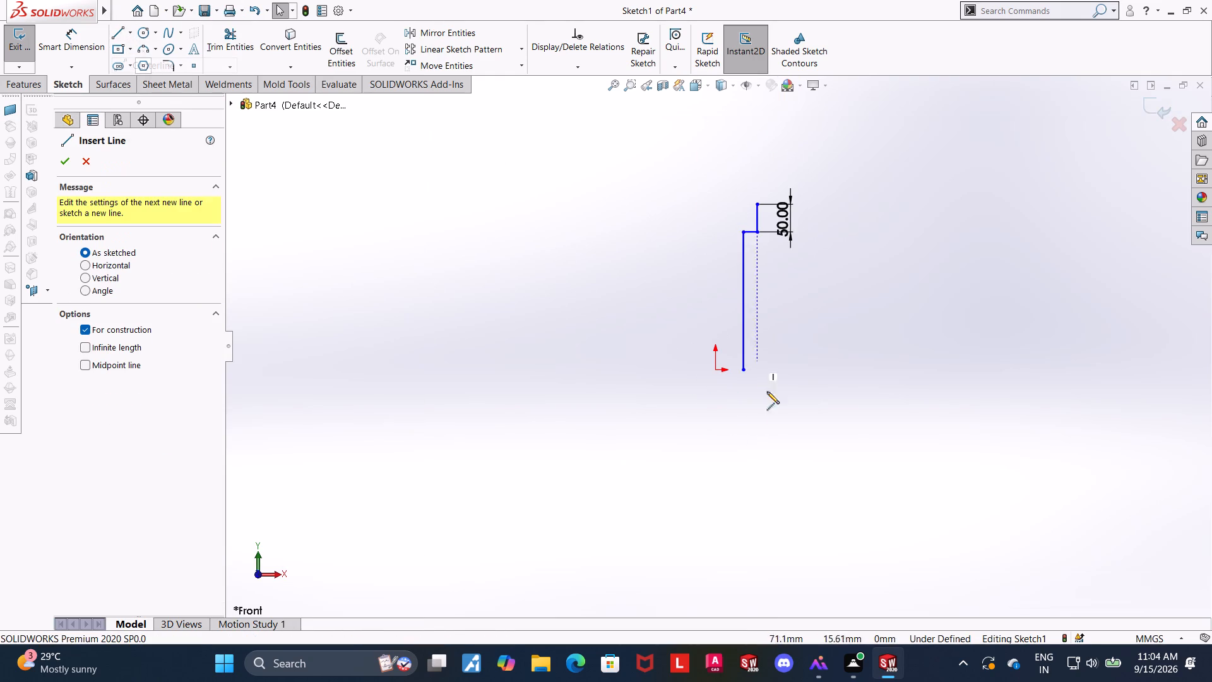
pyautogui.click(718, 370)
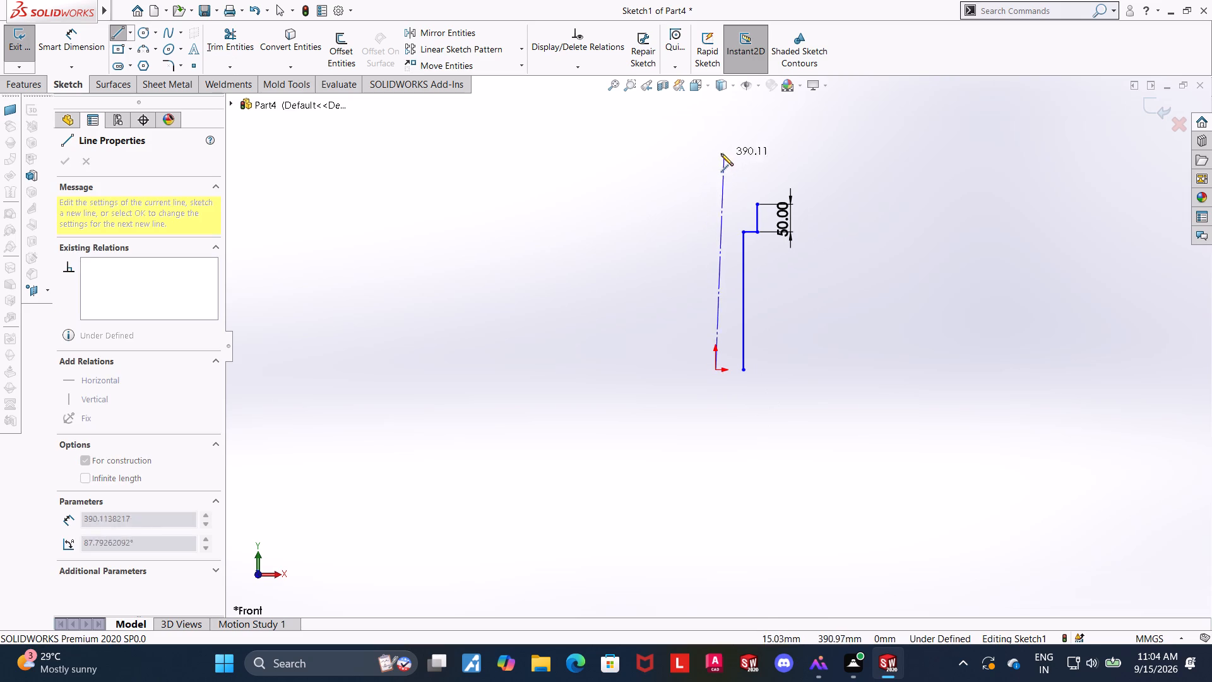
pyautogui.click(719, 152)
pyautogui.press('Escape')
pyautogui.press('Escape')
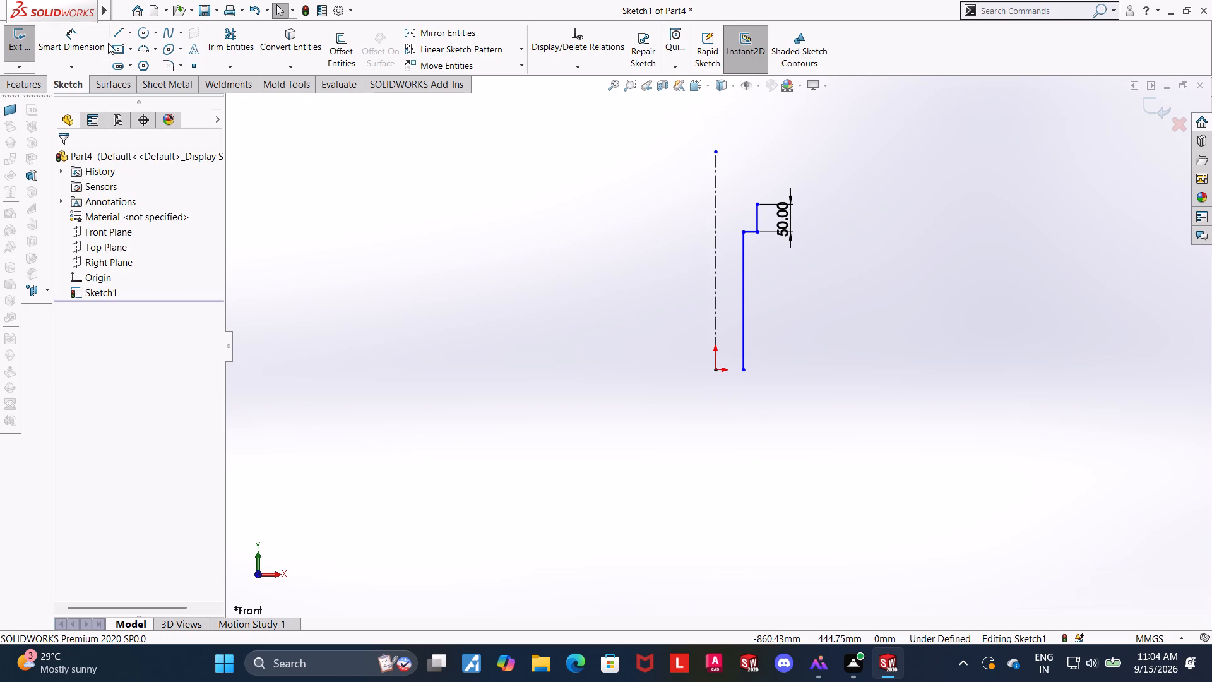
# Close the profile with a bottom line about 32 mm long, an inner vertical line about 300 mm high, and a top line to the flange corner.
pyautogui.click(115, 37)
pyautogui.scroll(-7, 742, 333)
pyautogui.click(730, 443)
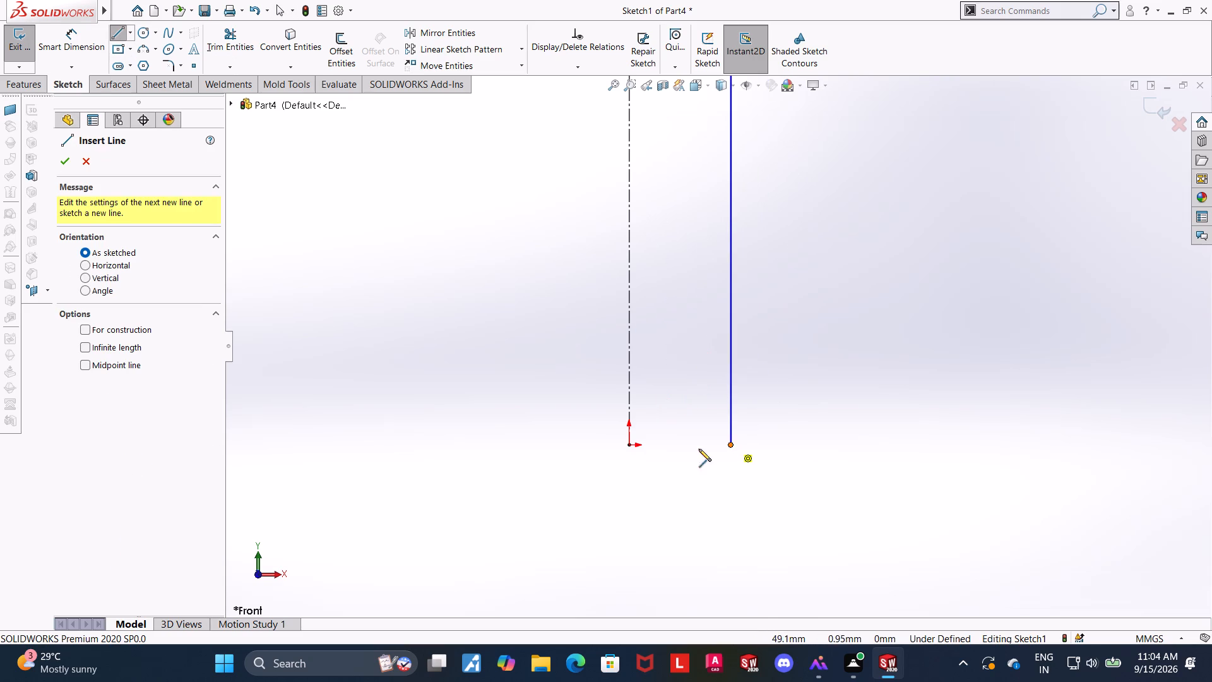
pyautogui.click(667, 446)
pyautogui.scroll(3, 668, 435)
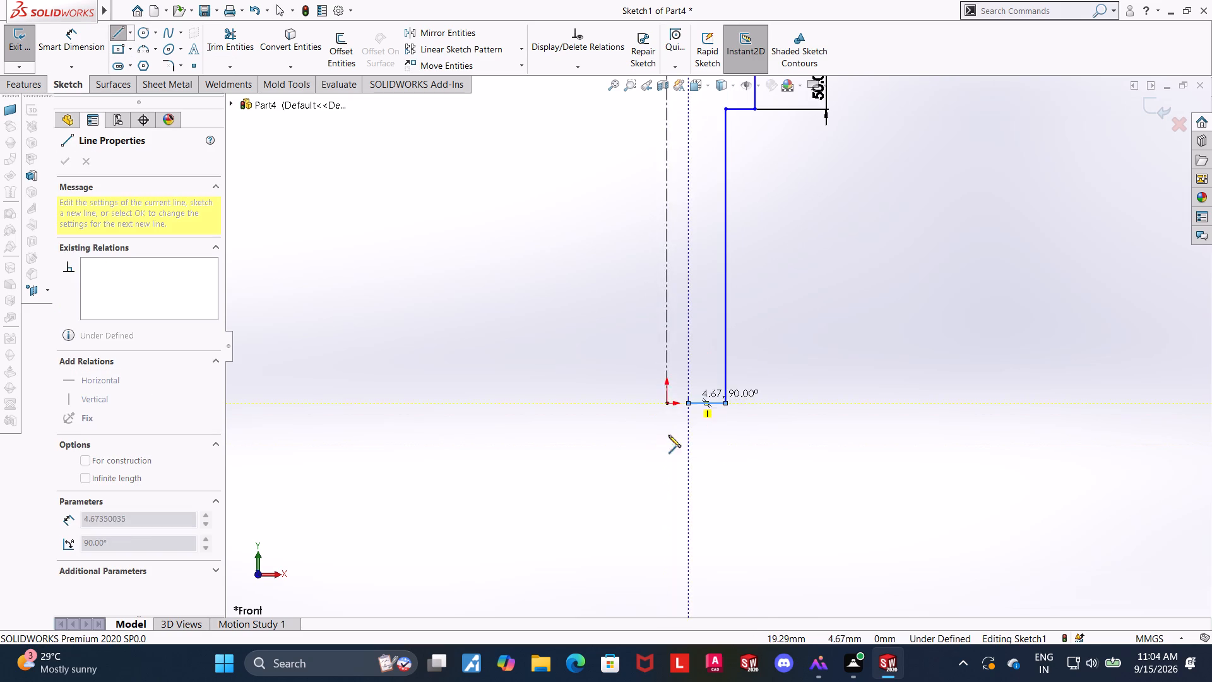
pyautogui.scroll(5, 674, 417)
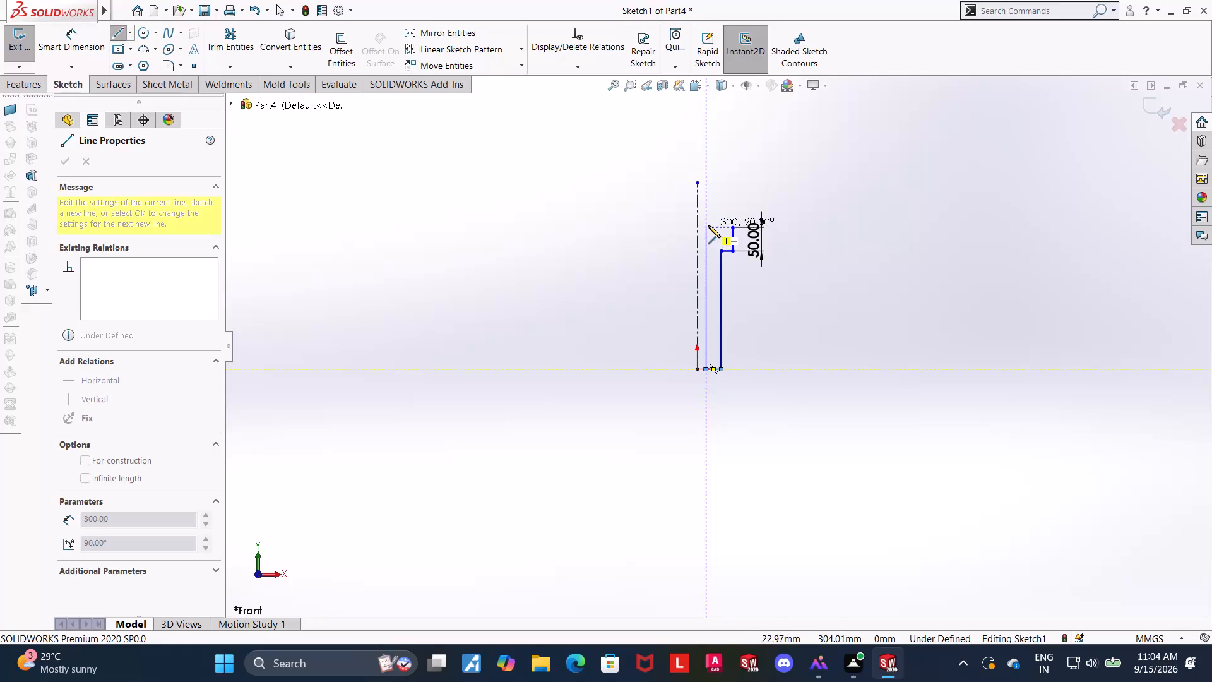
pyautogui.scroll(-11, 708, 225)
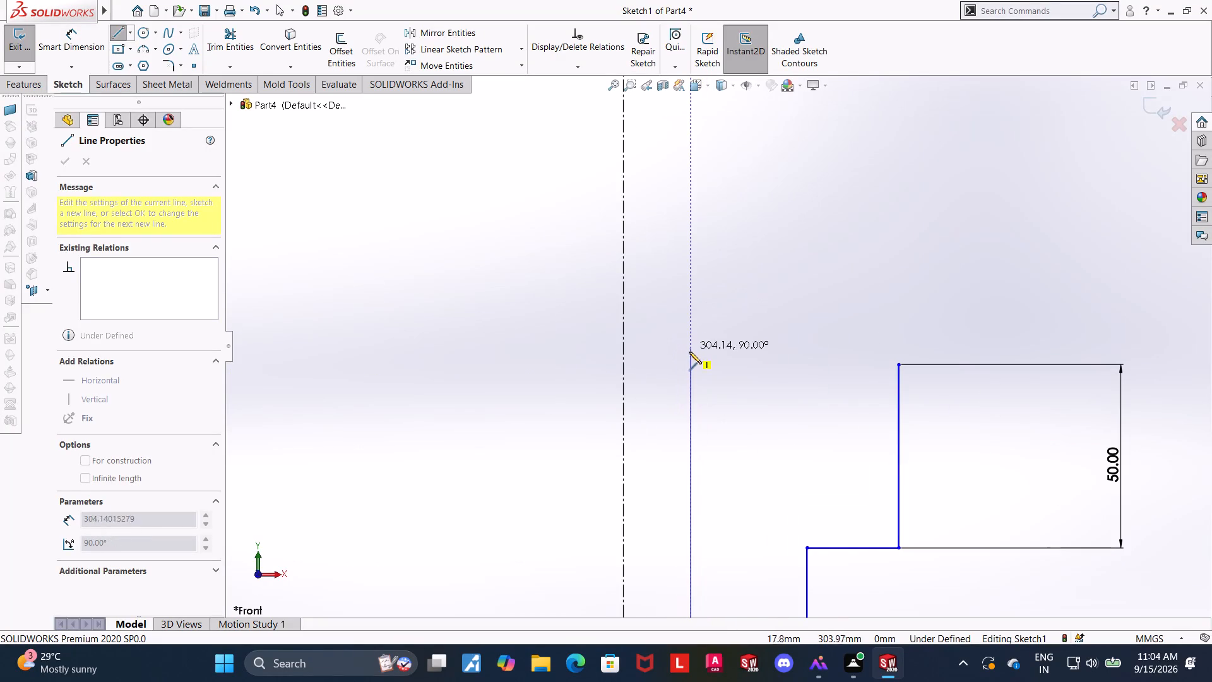
pyautogui.click(691, 361)
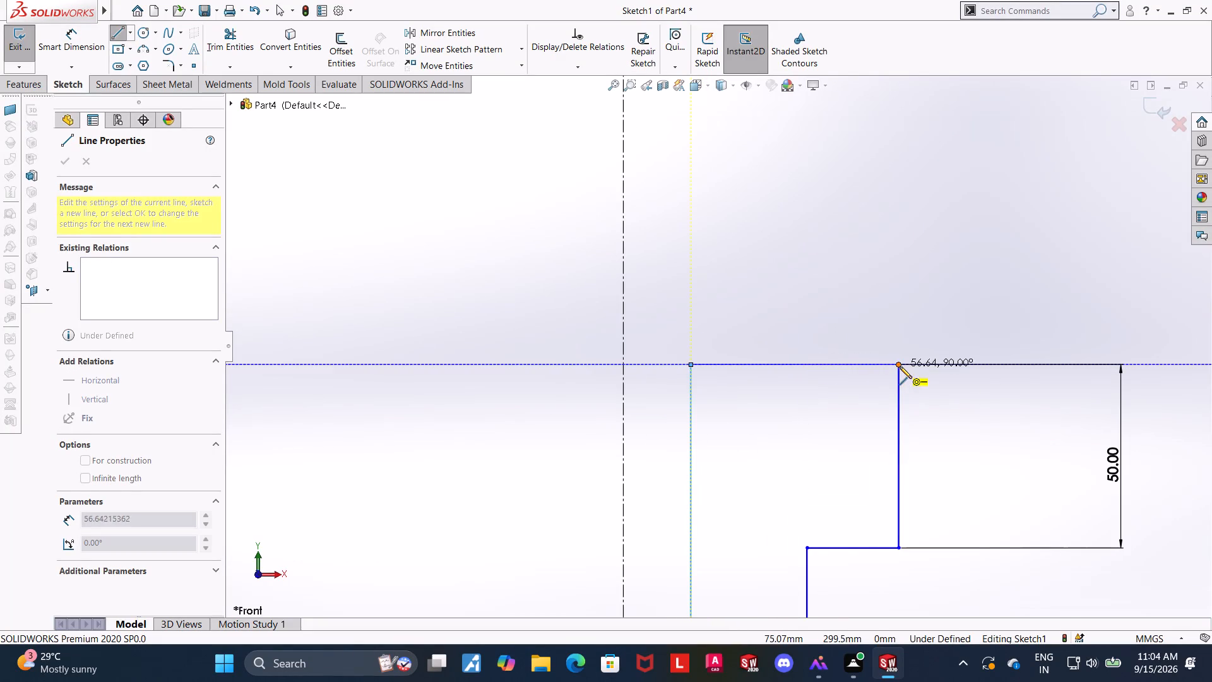
pyautogui.click(900, 366)
pyautogui.press('Escape')
pyautogui.press('Escape')
pyautogui.scroll(13, 869, 395)
pyautogui.scroll(-5, 740, 458)
pyautogui.press('Escape')
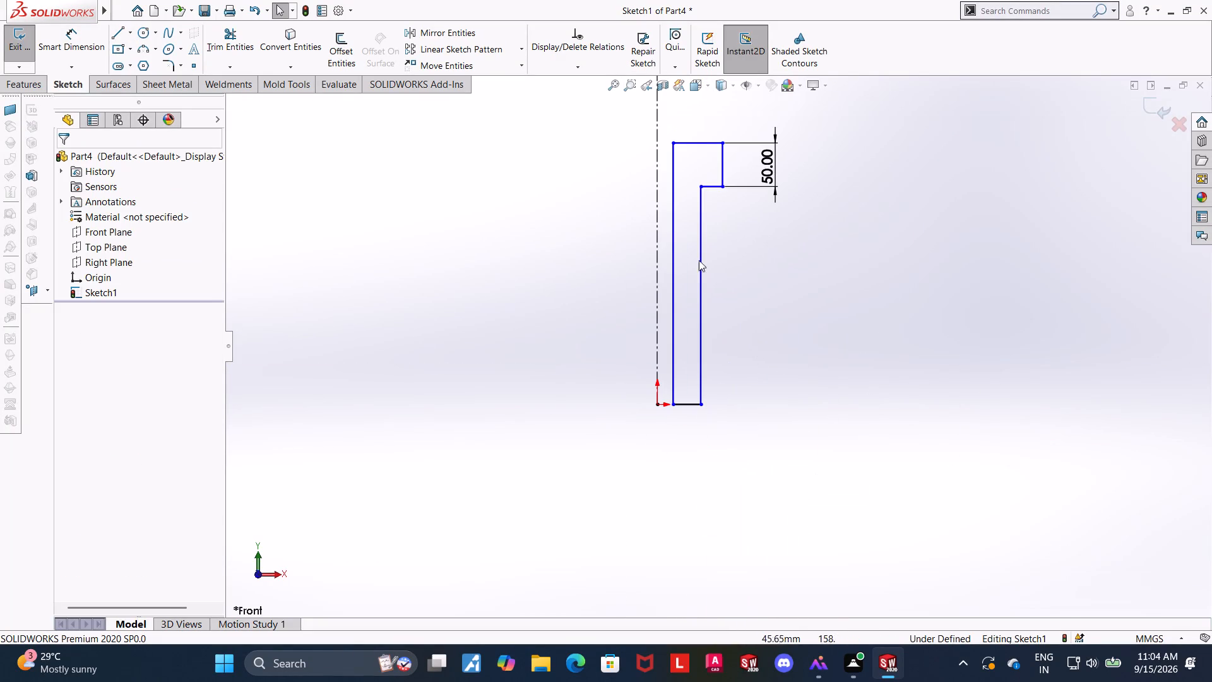
# Dimension the shank's vertical height between the flange's underside and the profile's bottom line.
pyautogui.press('Escape')
pyautogui.click(87, 37)
pyautogui.click(710, 190)
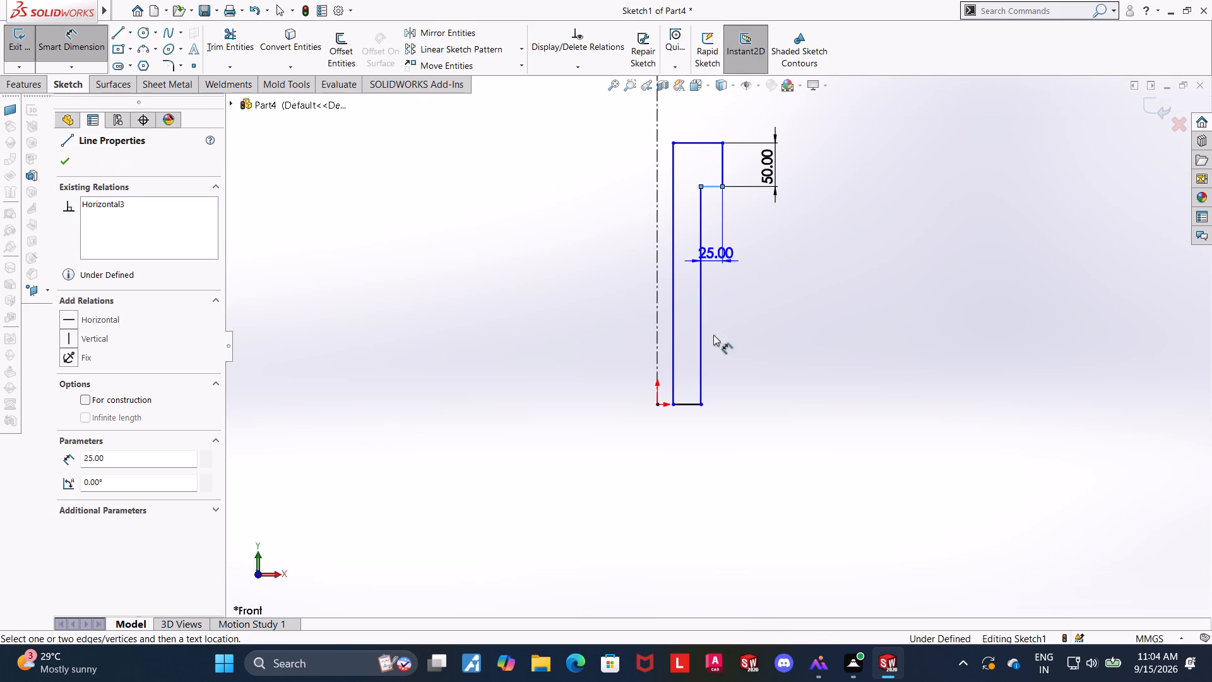
pyautogui.click(688, 403)
pyautogui.click(754, 346)
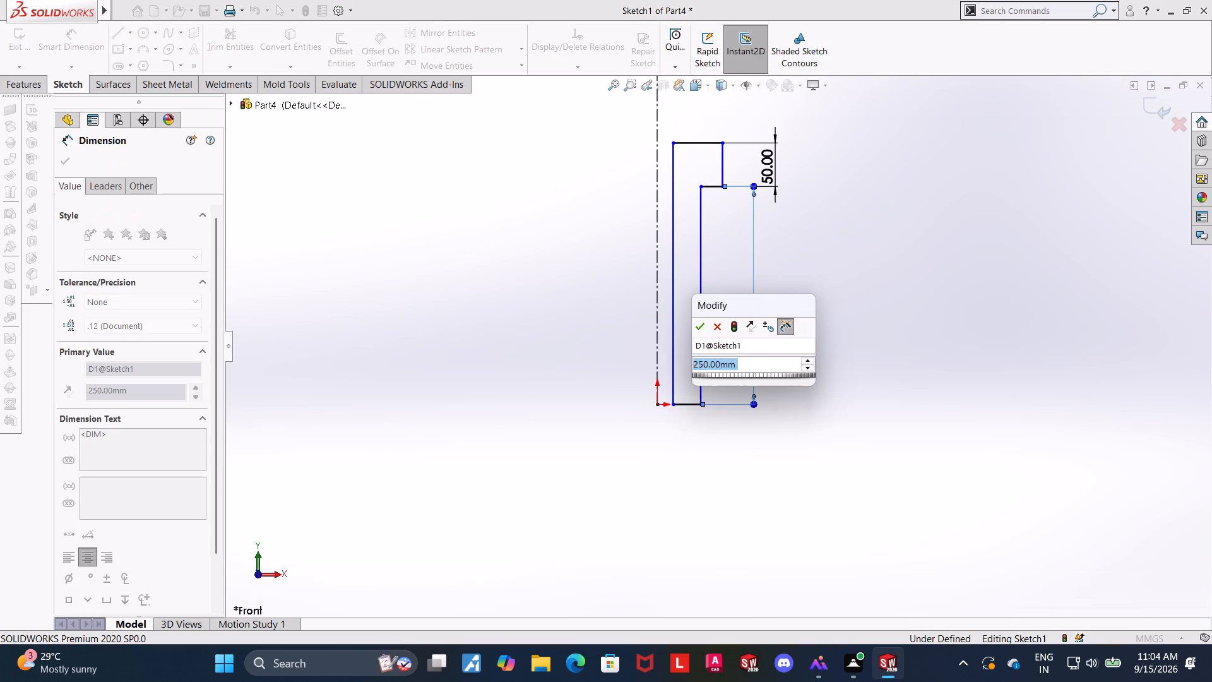
pyautogui.click(704, 332)
pyautogui.press('Escape')
pyautogui.press('Escape')
pyautogui.press('Escape')
# Dimension the distances of the shank's outer line and the flange's outer line from the vertical centerline.
pyautogui.click(68, 42)
pyautogui.scroll(-2, 696, 414)
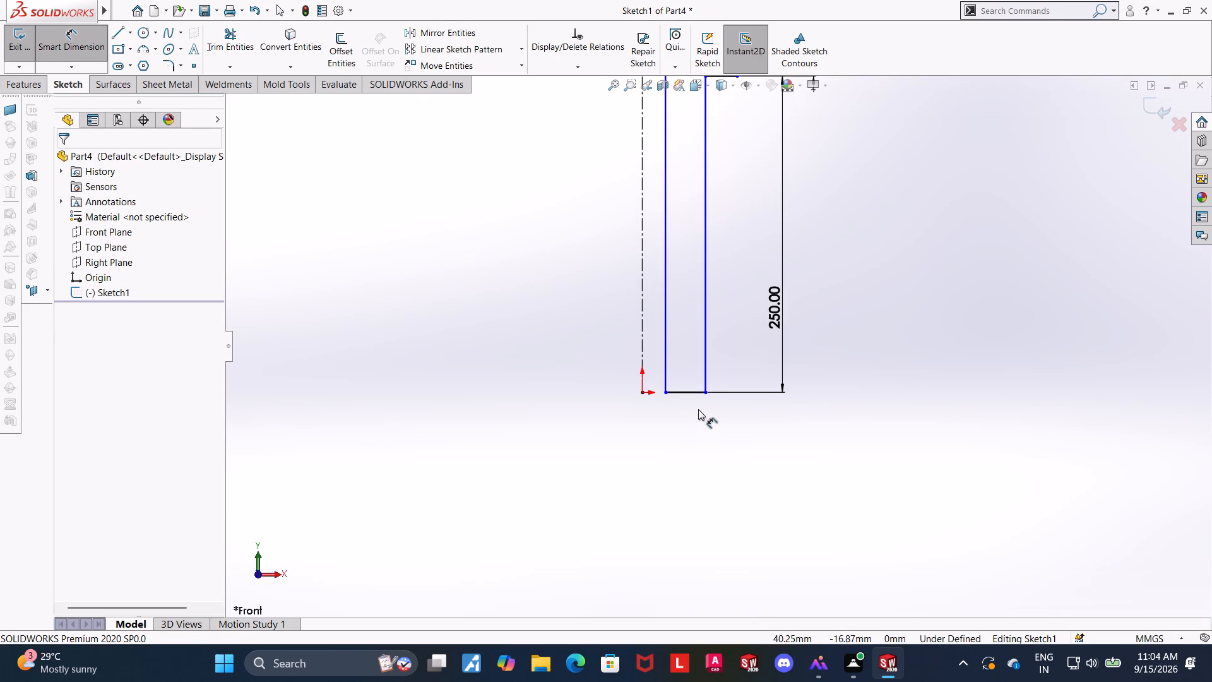
pyautogui.click(705, 369)
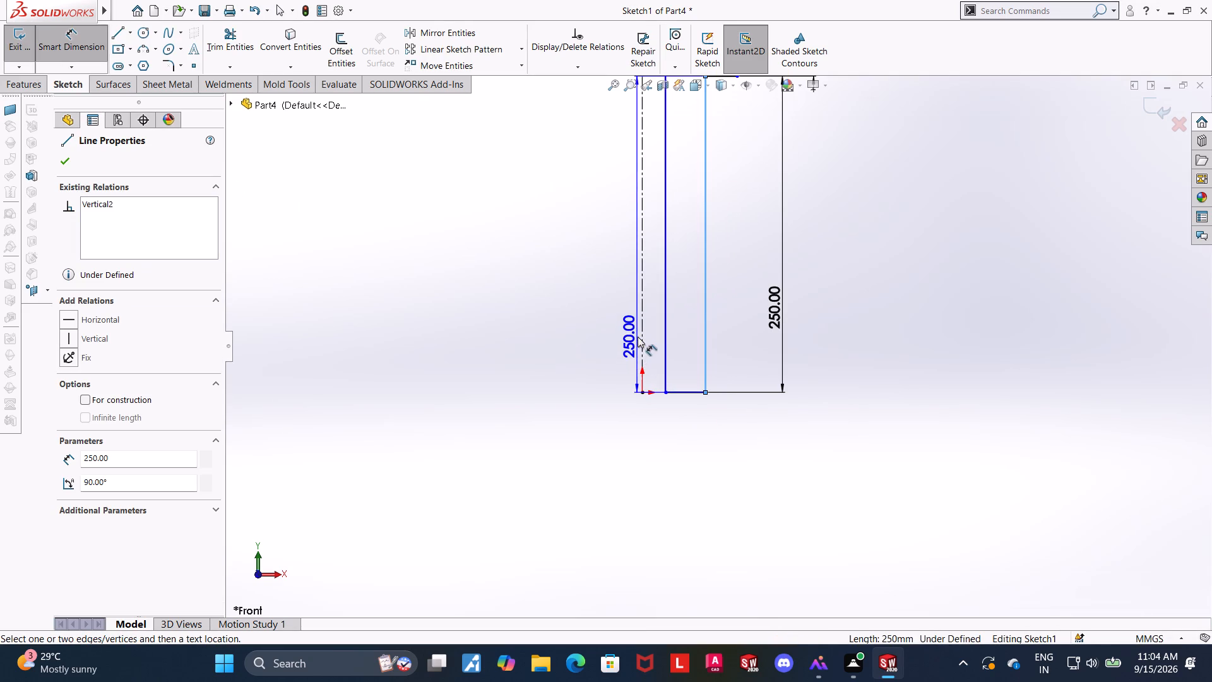
pyautogui.click(642, 339)
pyautogui.click(667, 434)
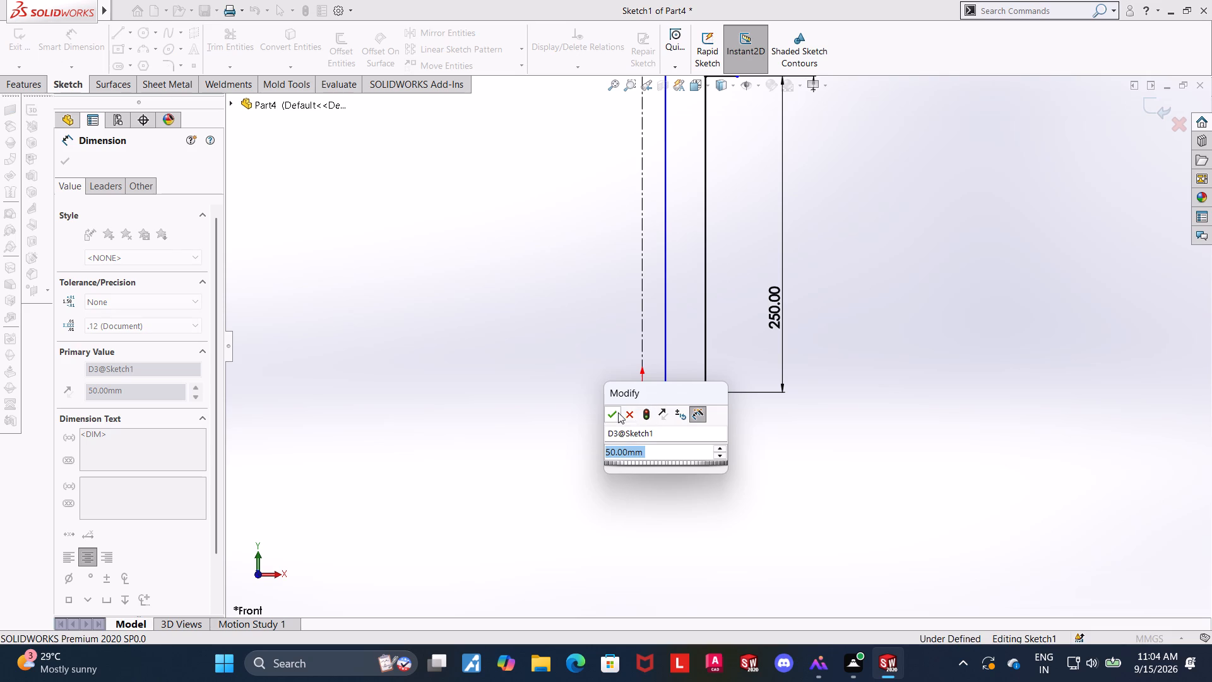
pyautogui.click(617, 412)
pyautogui.scroll(5, 732, 400)
pyautogui.scroll(-4, 733, 214)
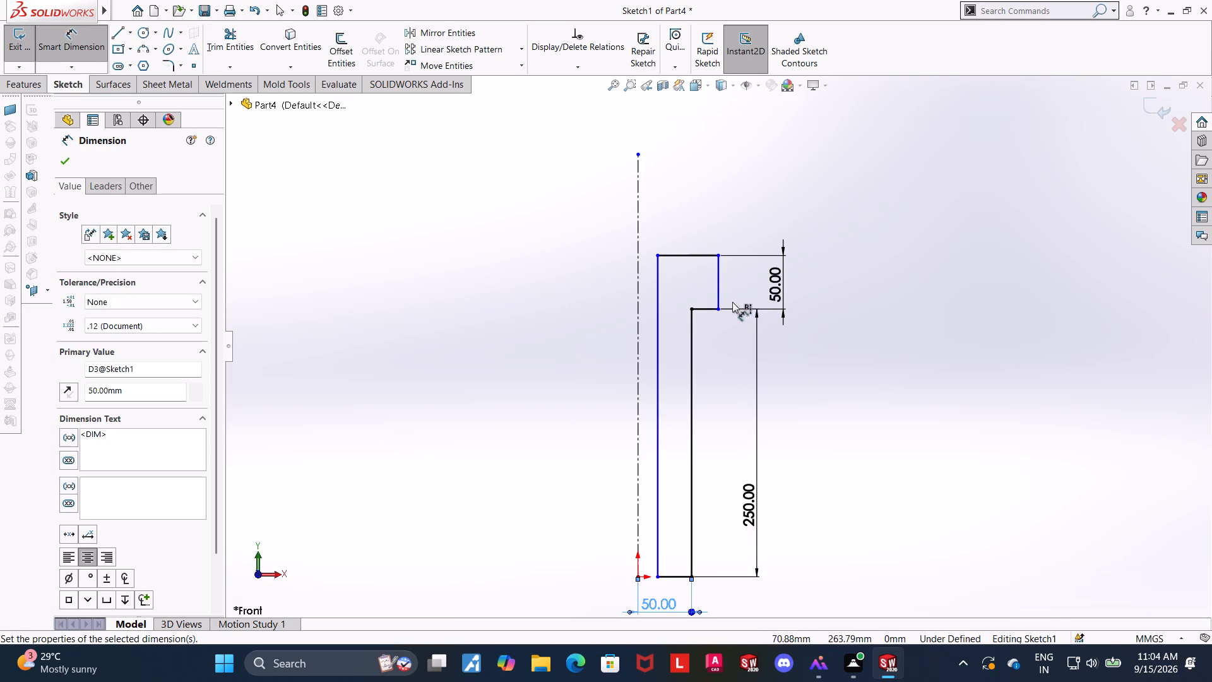
pyautogui.click(718, 278)
pyautogui.click(634, 239)
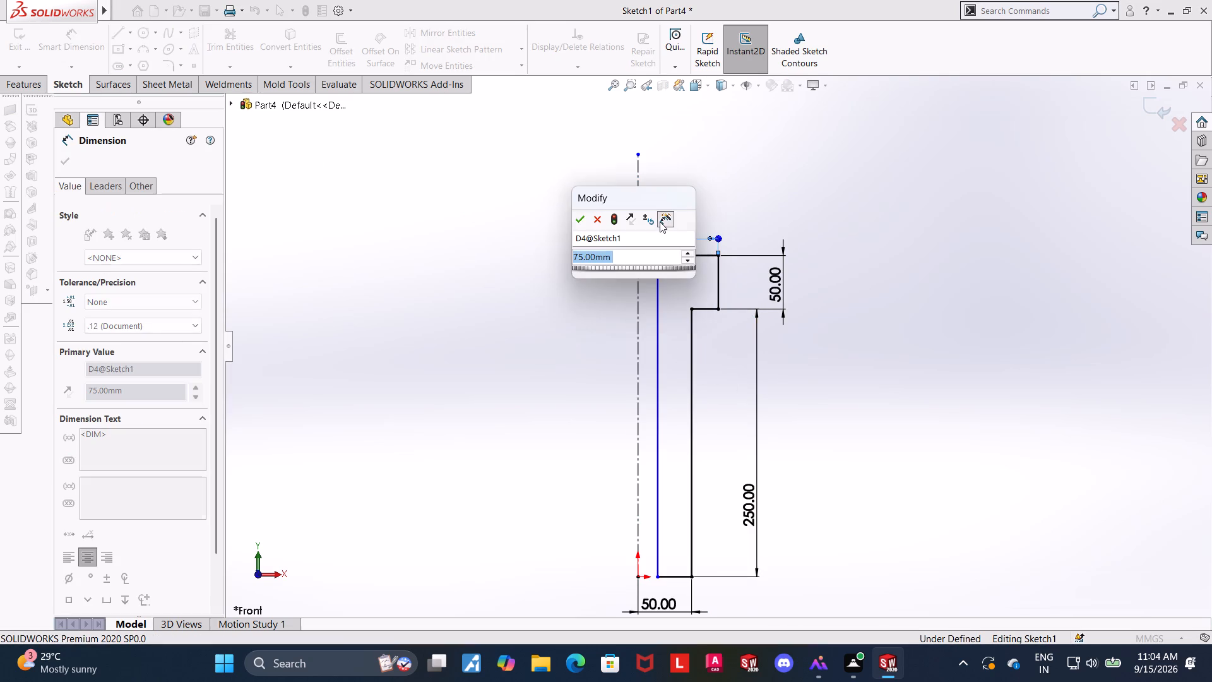
pyautogui.click(586, 218)
pyautogui.press('Escape')
pyautogui.press('Escape')
pyautogui.press('Escape')
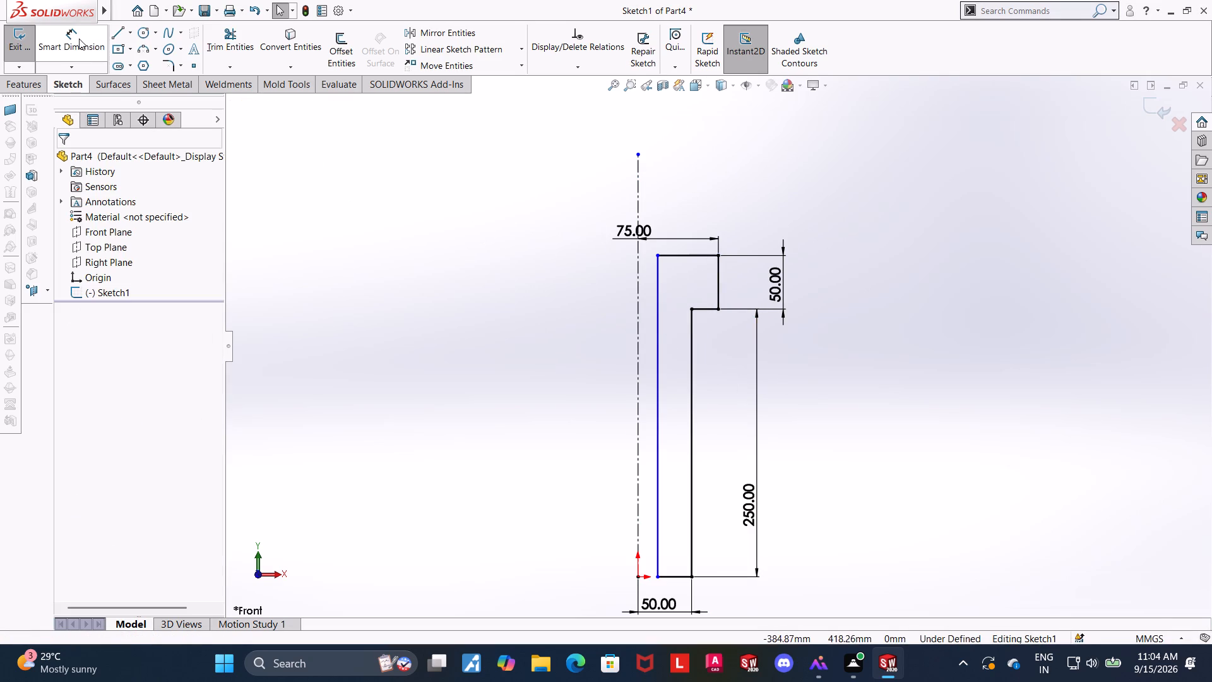
# Dimension the distance from the centerline to the profile's inner vertical line as 63/2 (31.5 mm).
pyautogui.click(79, 39)
pyautogui.click(658, 318)
pyautogui.click(637, 321)
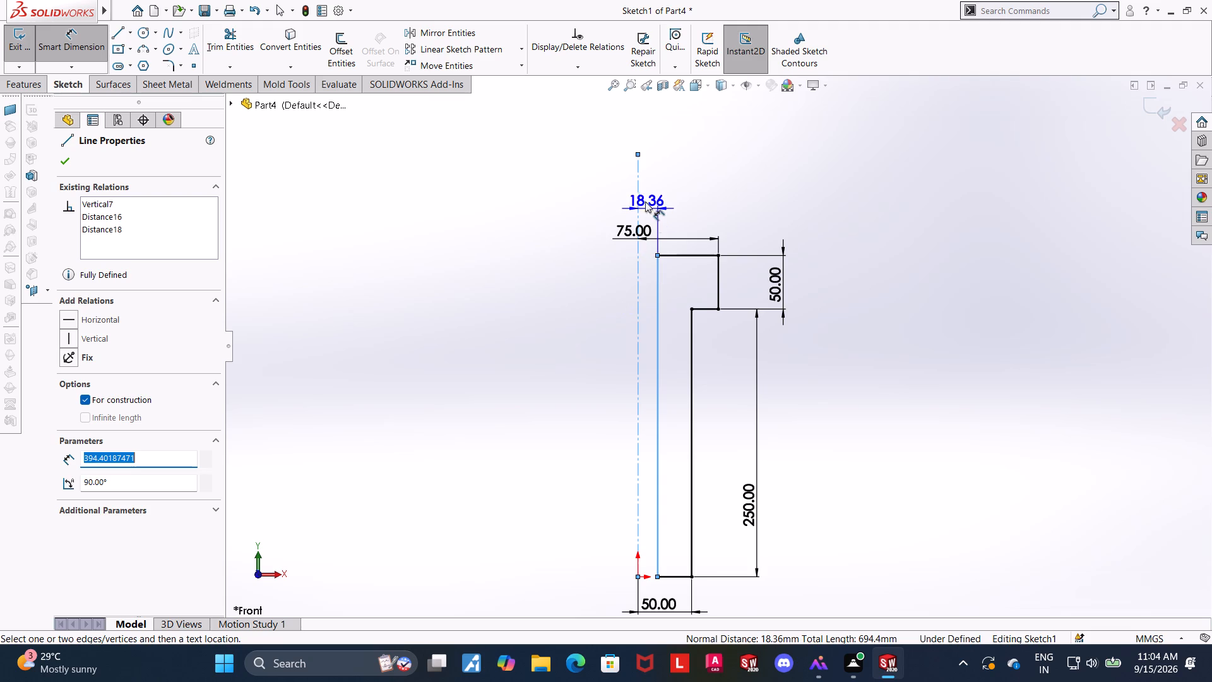
pyautogui.click(645, 201)
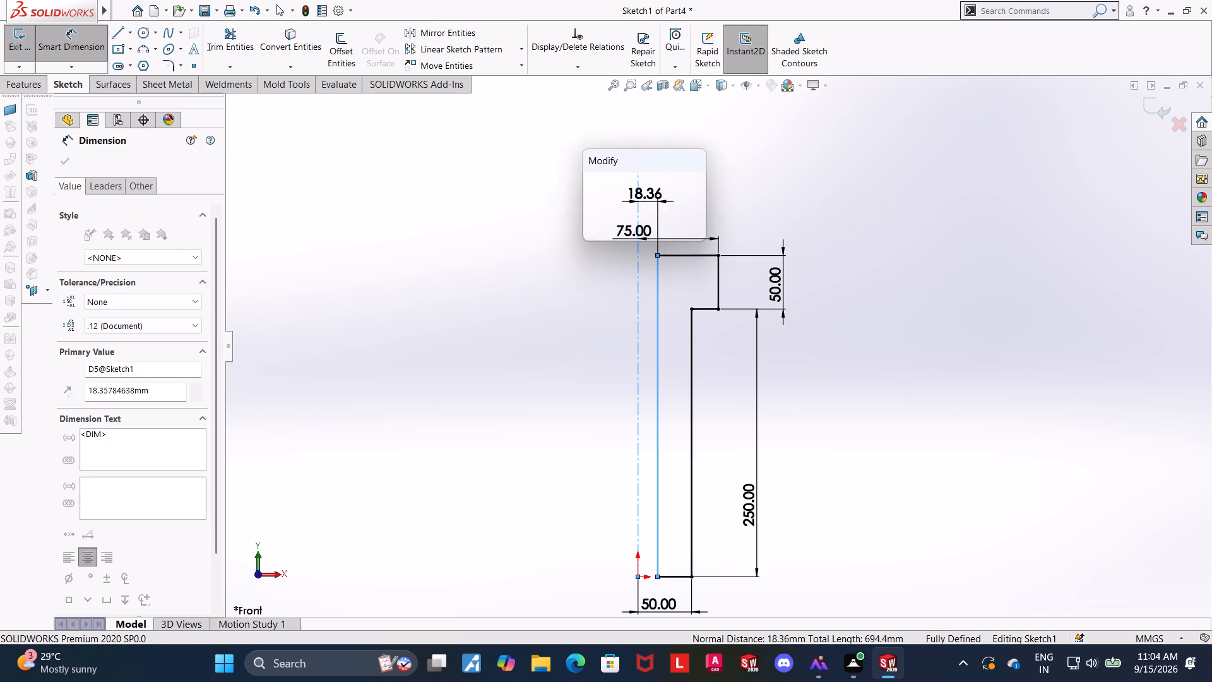
pyautogui.write('63/2')
pyautogui.press('Return')
pyautogui.press('Escape')
pyautogui.press('Escape')
# Finish the sketch and revolve the profile 360 degrees about the vertical centerline.
pyautogui.scroll(2, 893, 386)
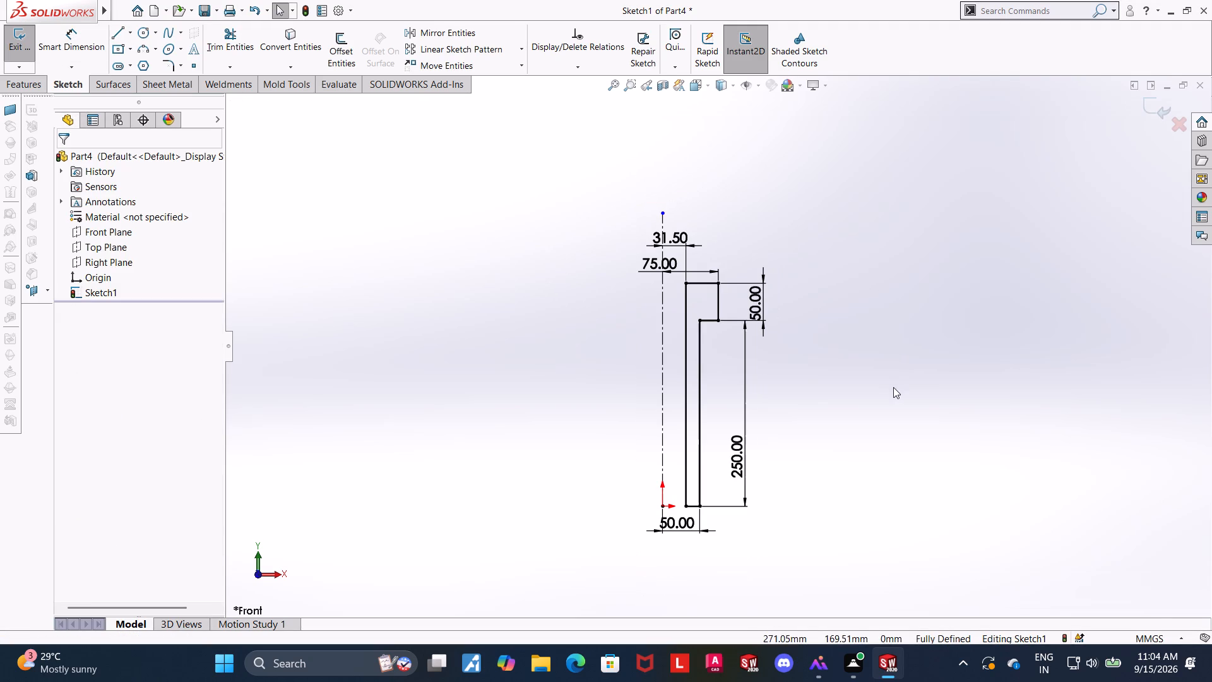
pyautogui.click(1163, 111)
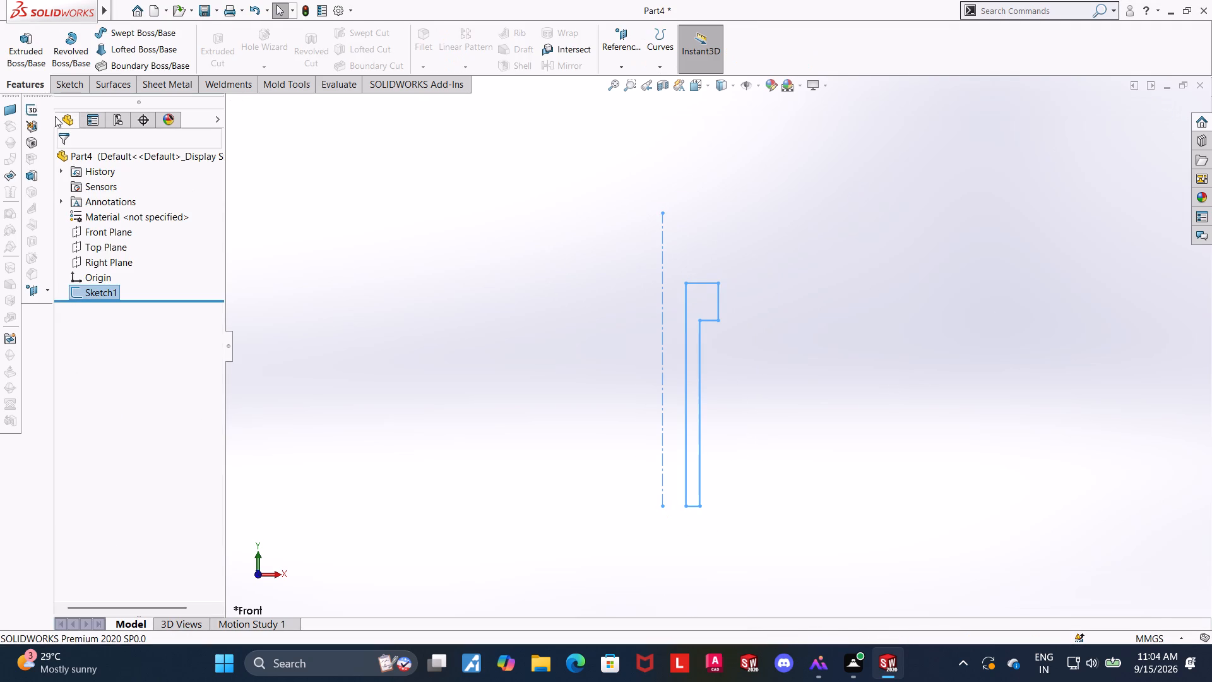
pyautogui.click(71, 45)
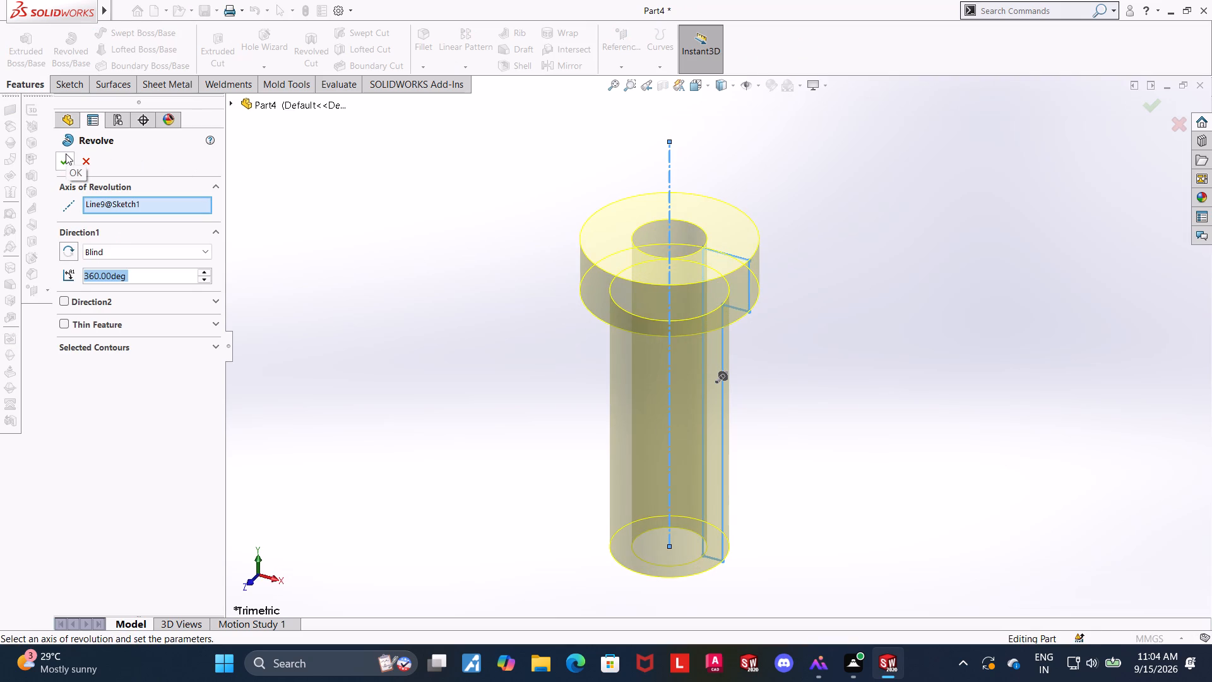
pyautogui.click(66, 153)
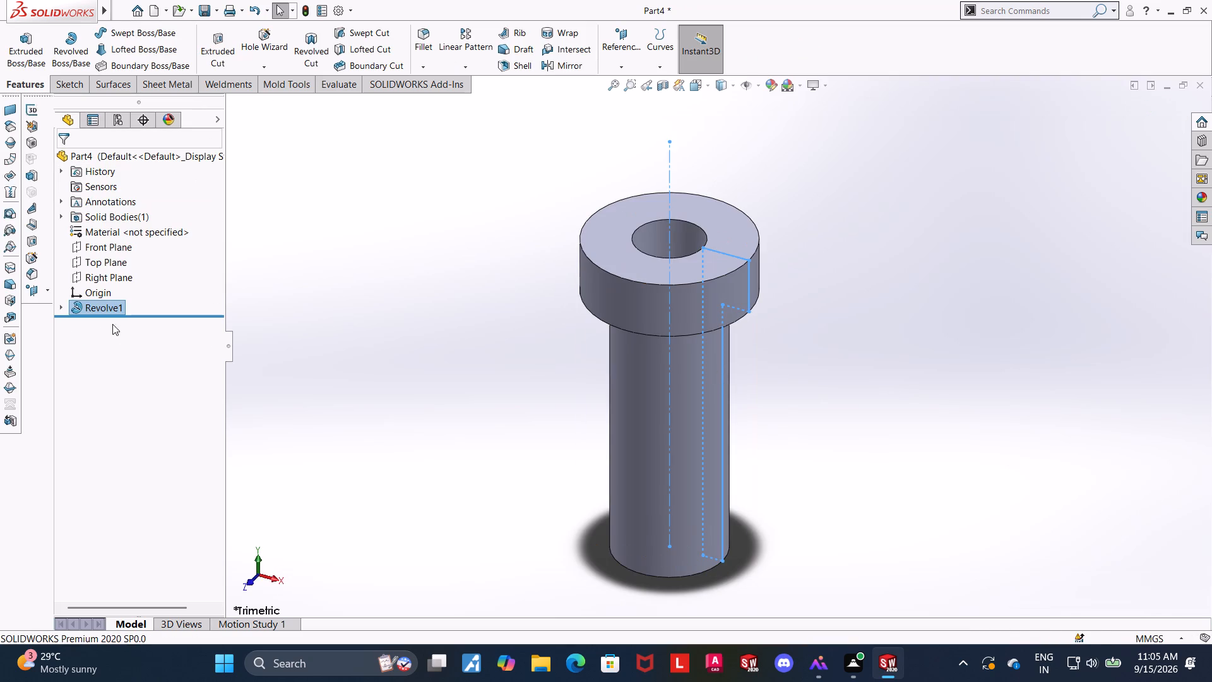
# Show the dimensions of the revolve's sketch and examine the flanged bushing.
pyautogui.click(64, 310)
pyautogui.click(90, 325)
pyautogui.moveTo(388, 356); pyautogui.dragTo(398, 333, button='middle')
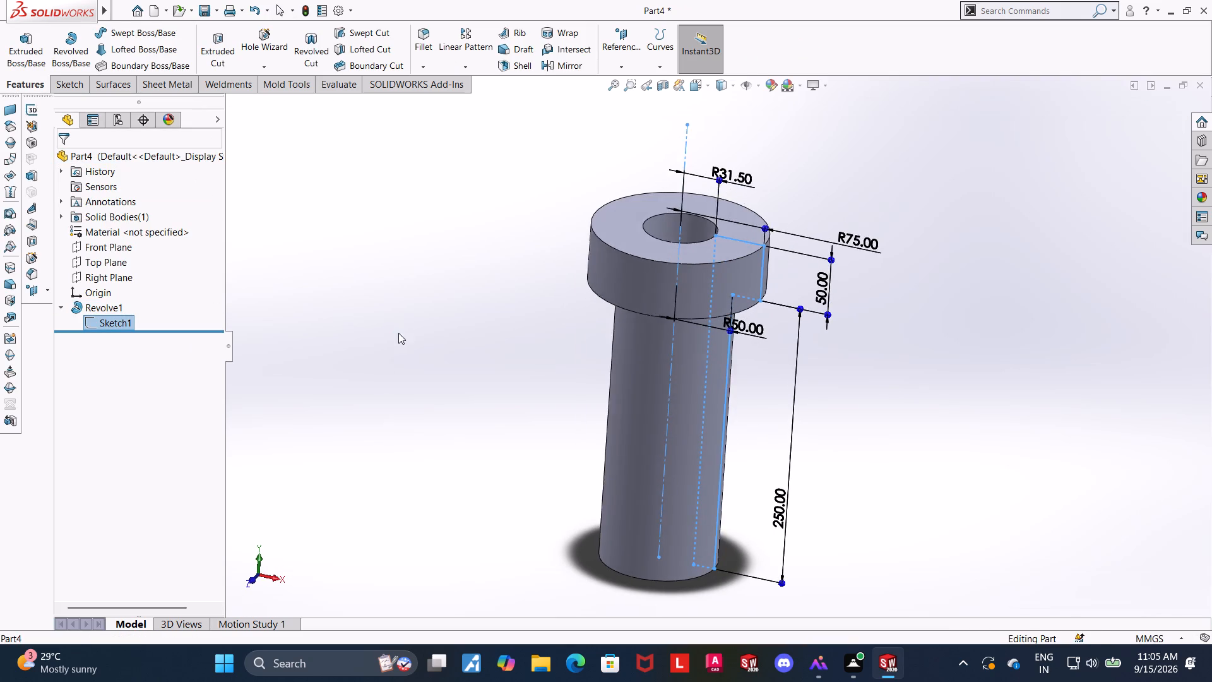
pyautogui.moveTo(398, 333); pyautogui.dragTo(402, 327, button='middle')
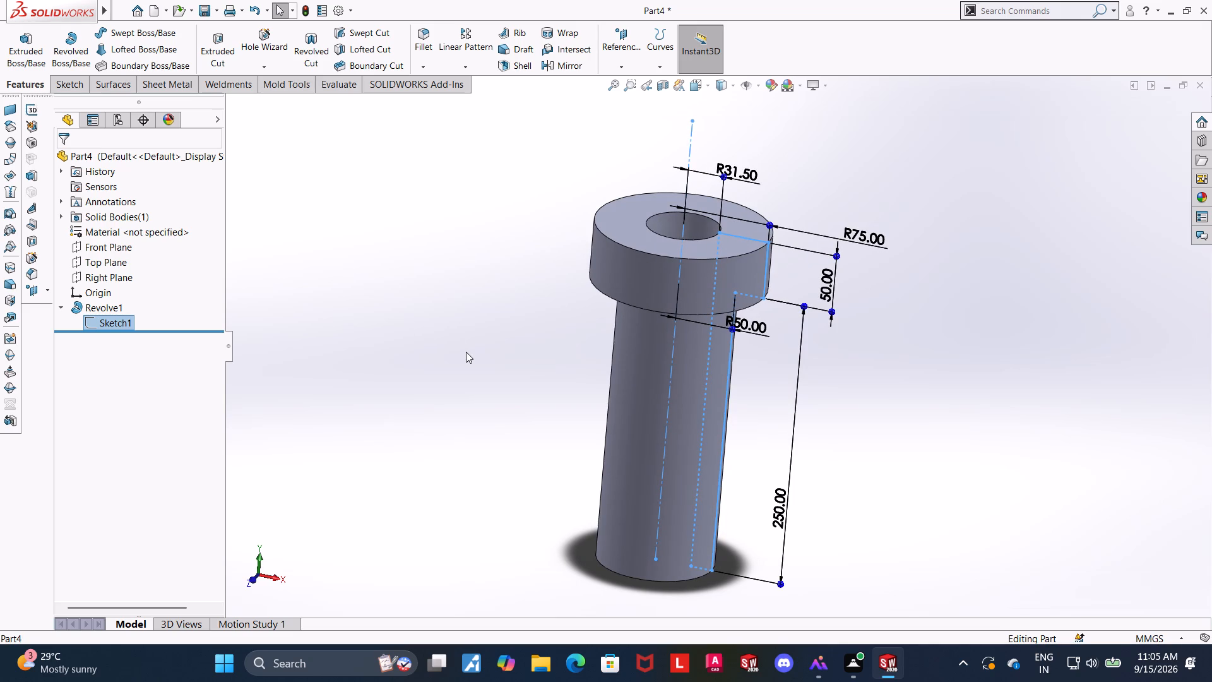
pyautogui.click(521, 342)
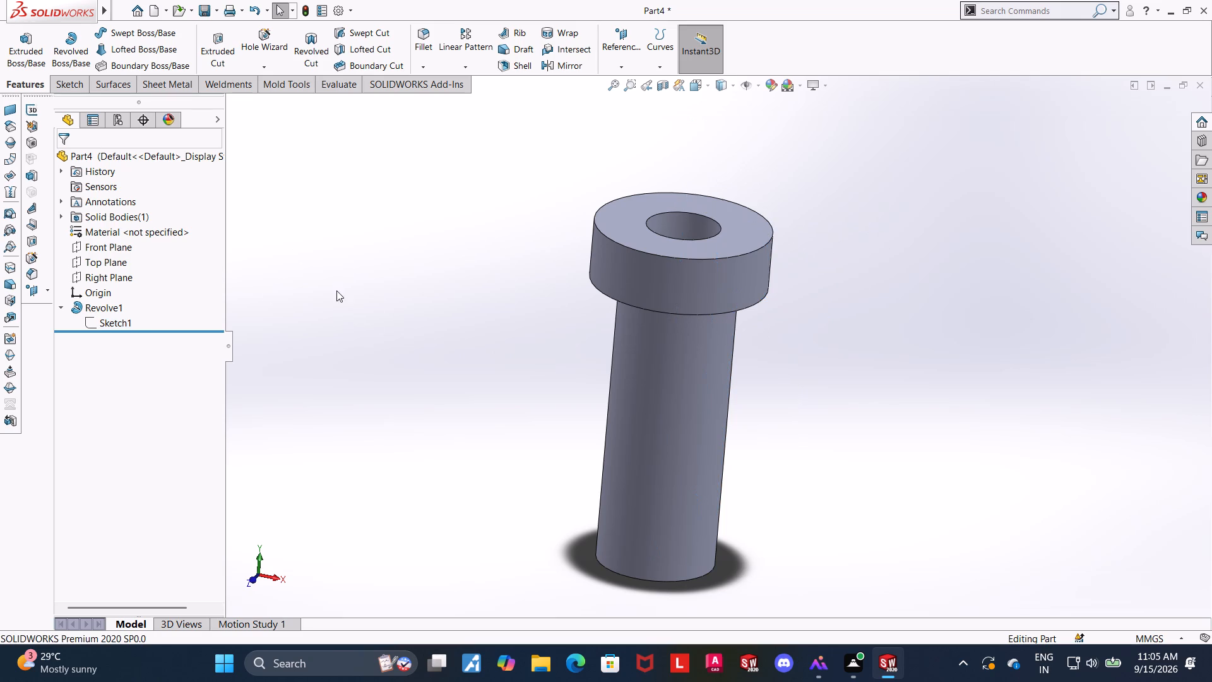
pyautogui.scroll(5, 413, 433)
pyautogui.scroll(-4, 575, 482)
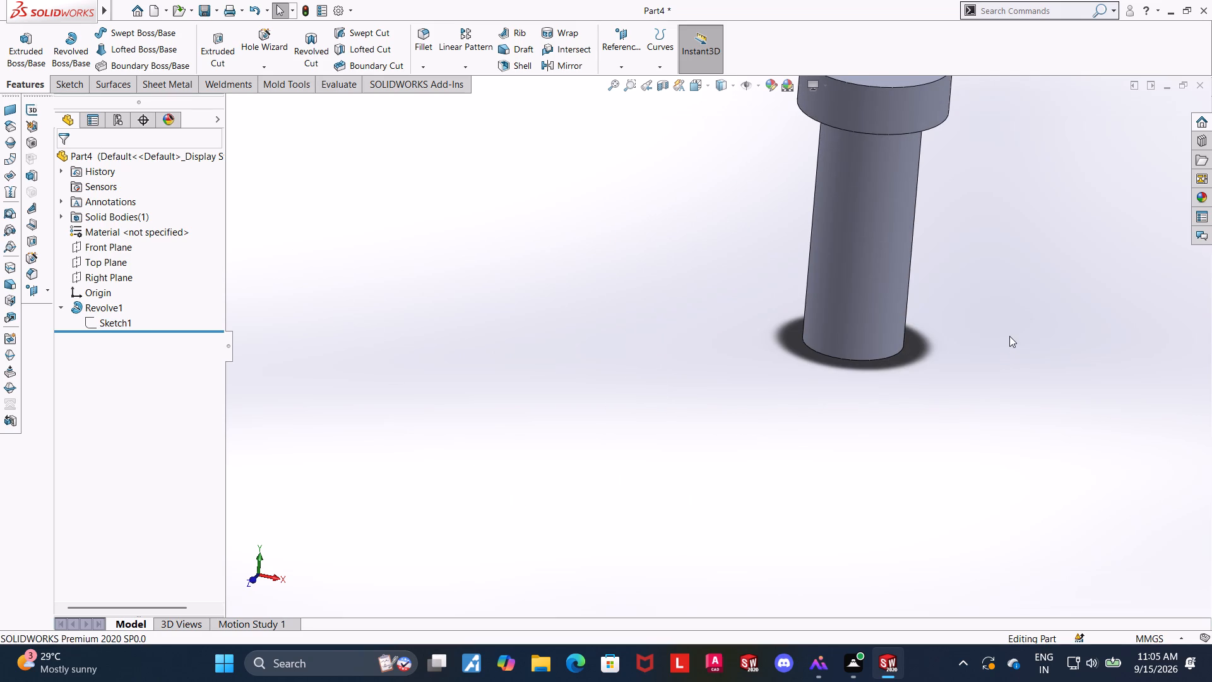
pyautogui.scroll(1, 1003, 294)
pyautogui.scroll(-2, 1016, 266)
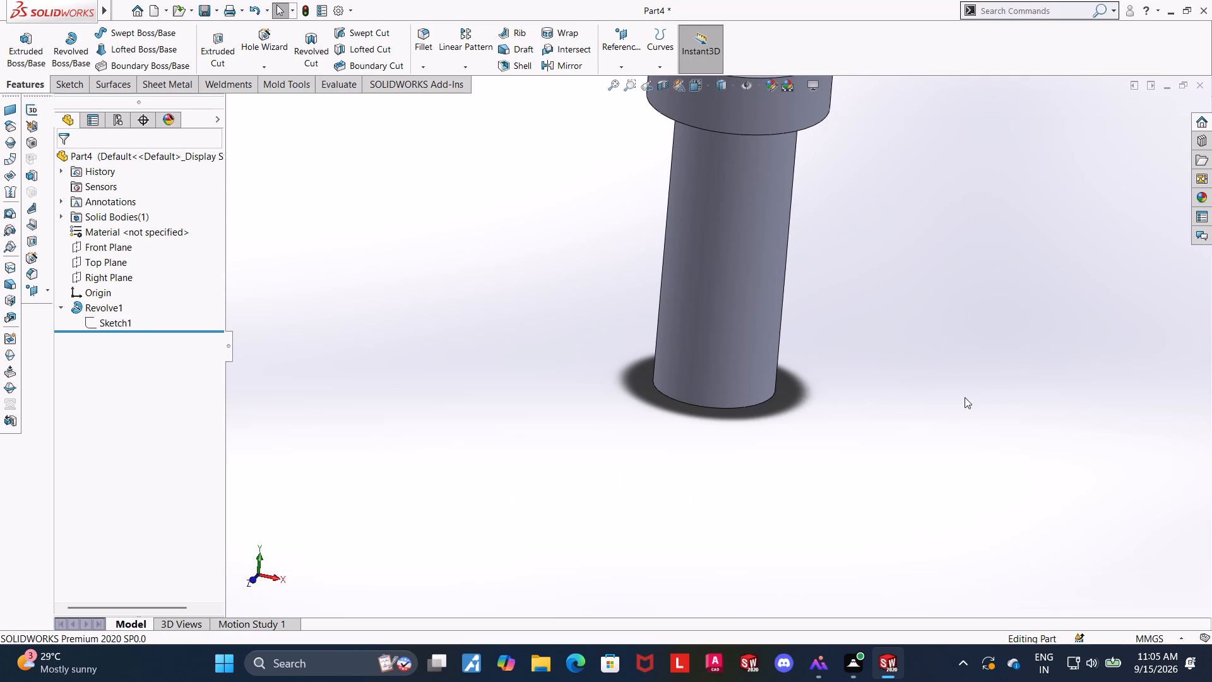
# Chamfer the outer circular edge at the shank's free end by 6 mm at 45 degrees.
pyautogui.moveTo(966, 399); pyautogui.dragTo(965, 136, button='middle')
pyautogui.scroll(-1, 759, 380)
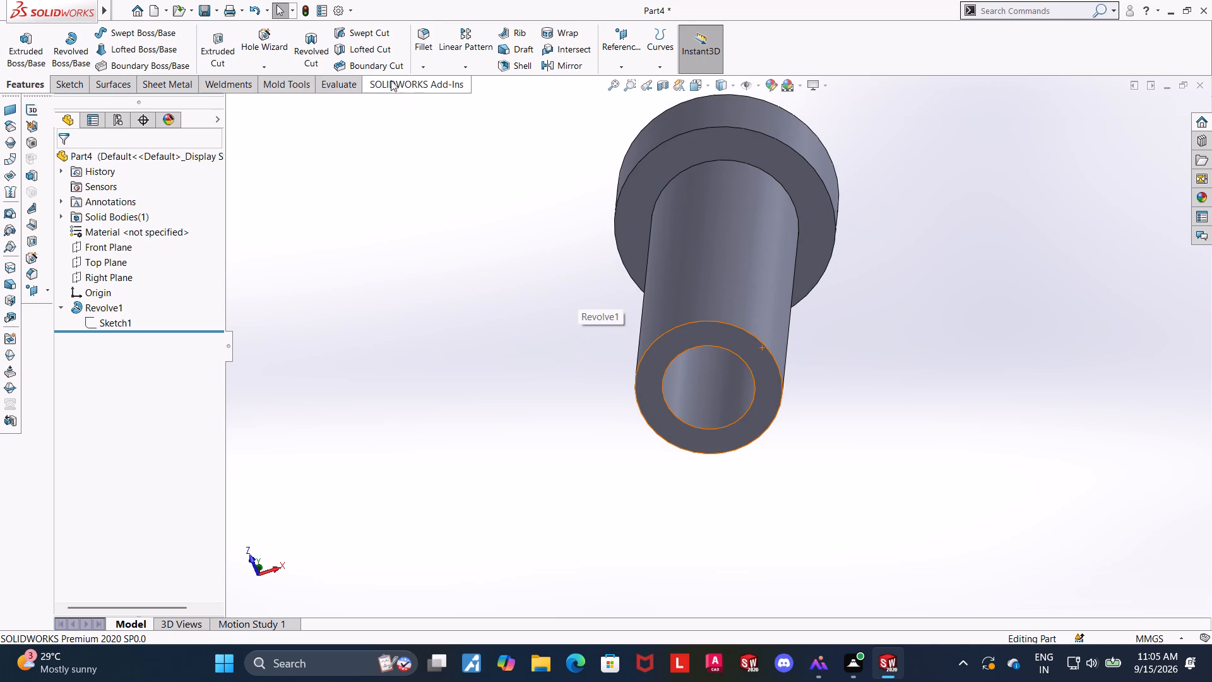
pyautogui.click(422, 65)
pyautogui.click(435, 104)
pyautogui.scroll(-4, 802, 356)
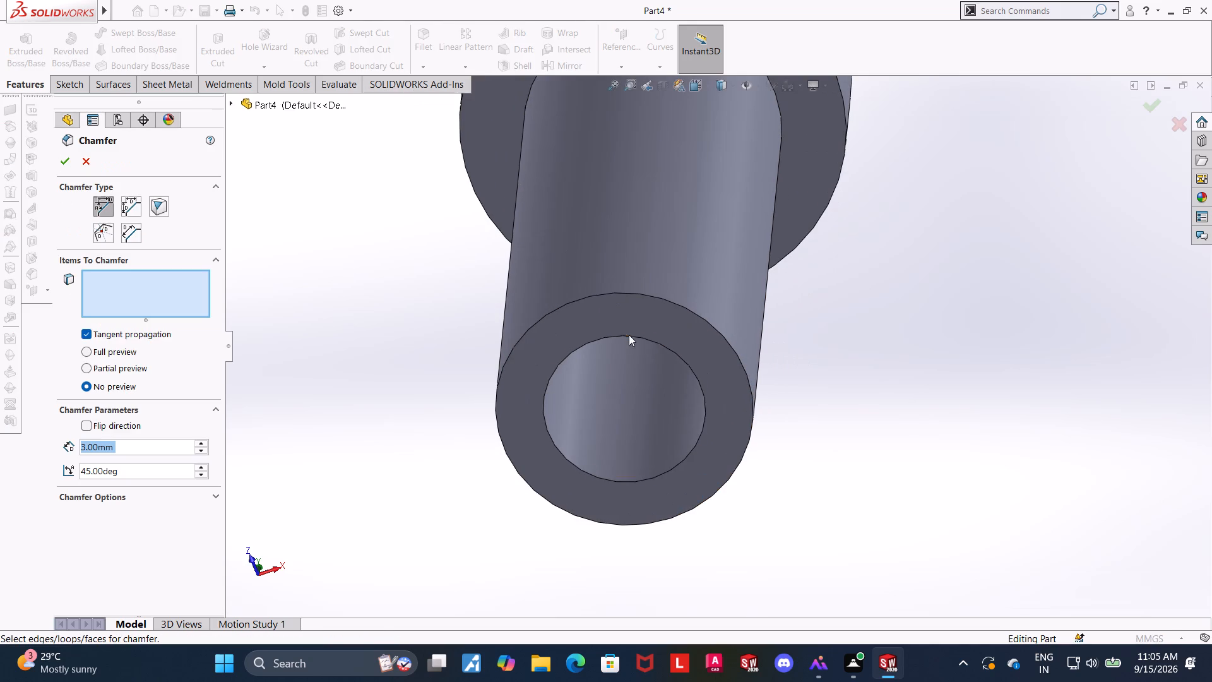
pyautogui.click(662, 298)
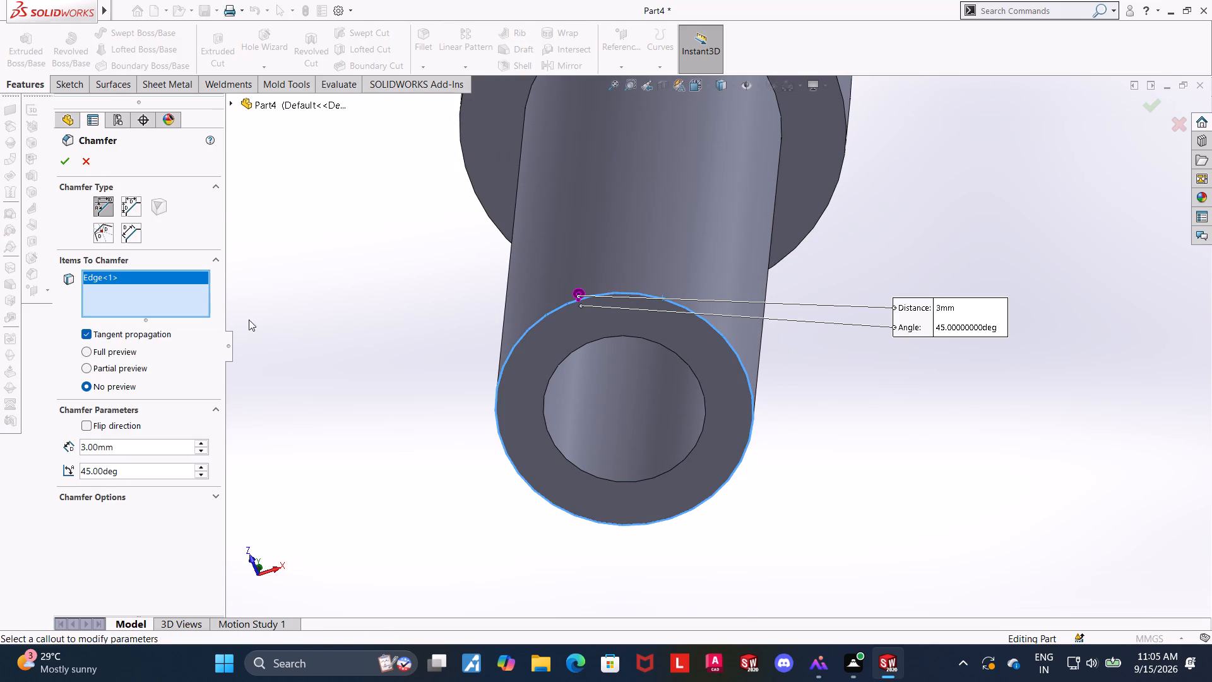
pyautogui.moveTo(128, 450); pyautogui.dragTo(27, 441)
pyautogui.press('5')
pyautogui.press('BackSpace')
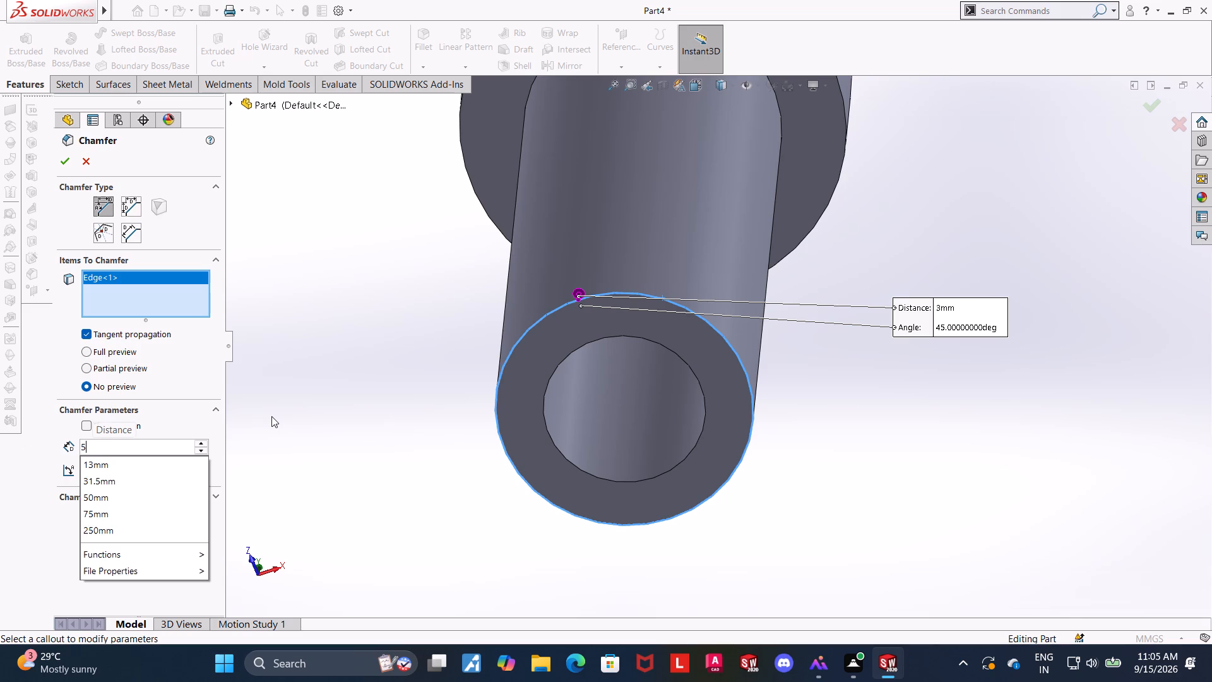
pyautogui.press('6')
pyautogui.press('Return')
pyautogui.click(62, 163)
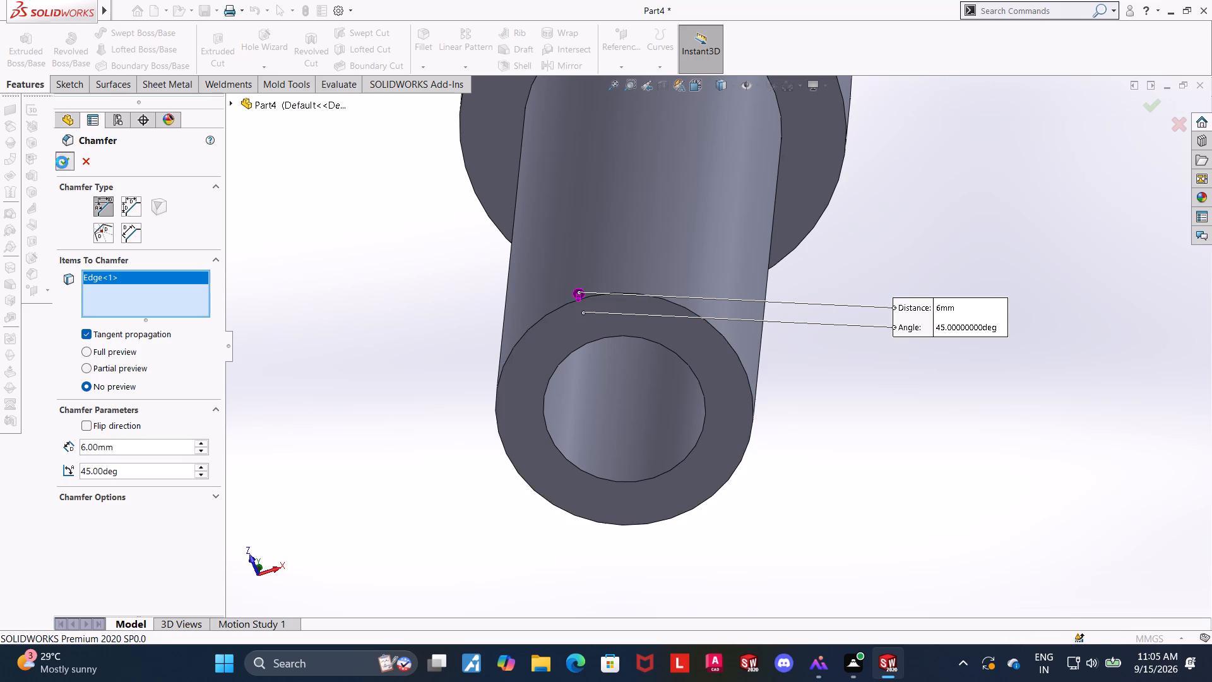
pyautogui.click(316, 343)
# Save the part in the Downloads folder under the name Center pin.
pyautogui.moveTo(363, 362); pyautogui.dragTo(355, 489, button='middle')
pyautogui.scroll(5, 349, 523)
pyautogui.moveTo(840, 369); pyautogui.dragTo(833, 405, button='middle')
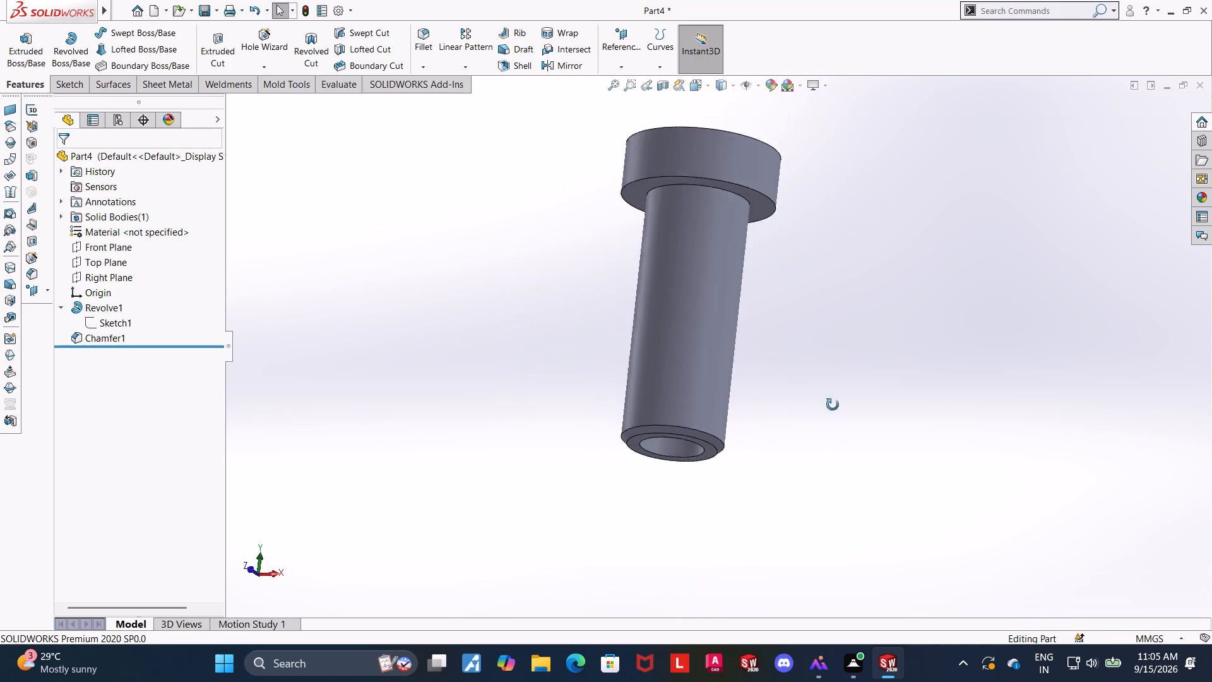
pyautogui.moveTo(833, 405); pyautogui.dragTo(822, 430, button='middle')
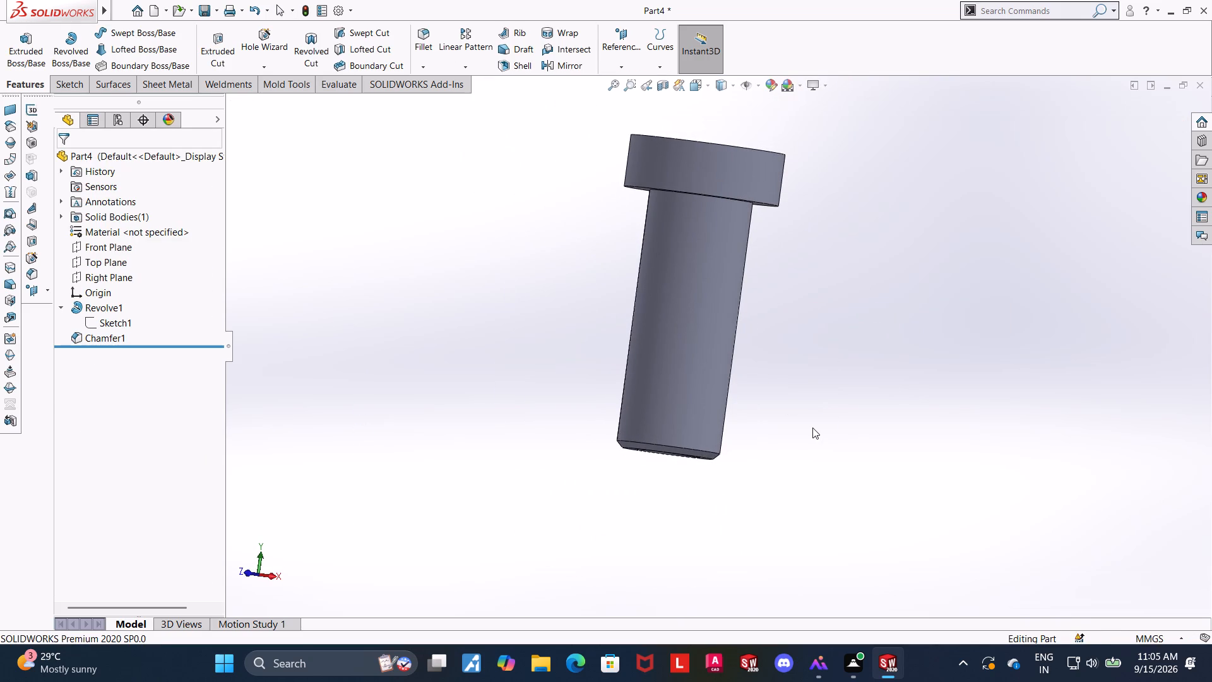
pyautogui.scroll(-2, 766, 466)
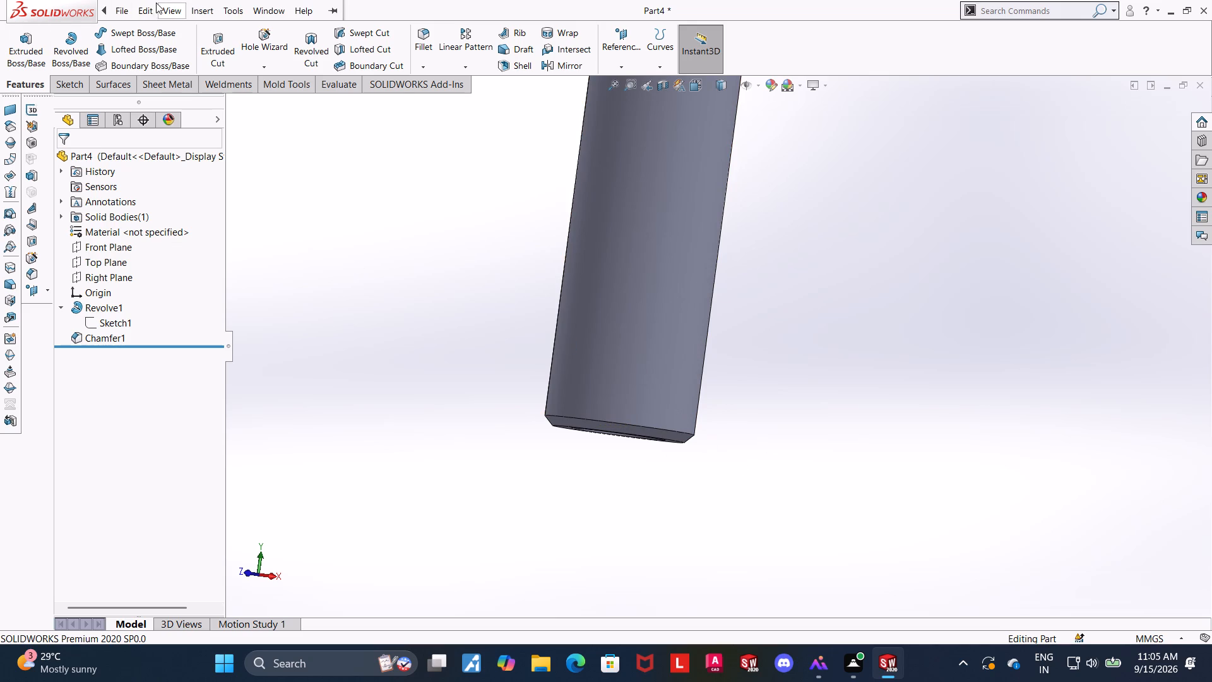
pyautogui.click(144, 170)
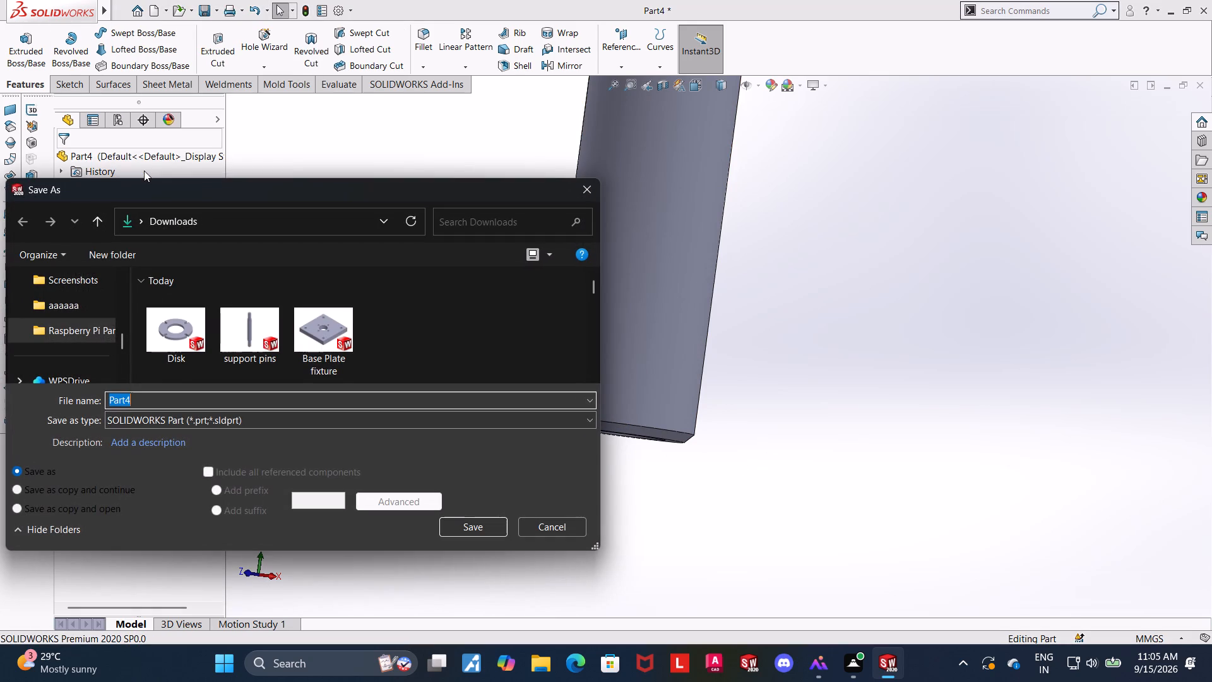
pyautogui.write('center')
pyautogui.press('space')
pyautogui.write('pin')
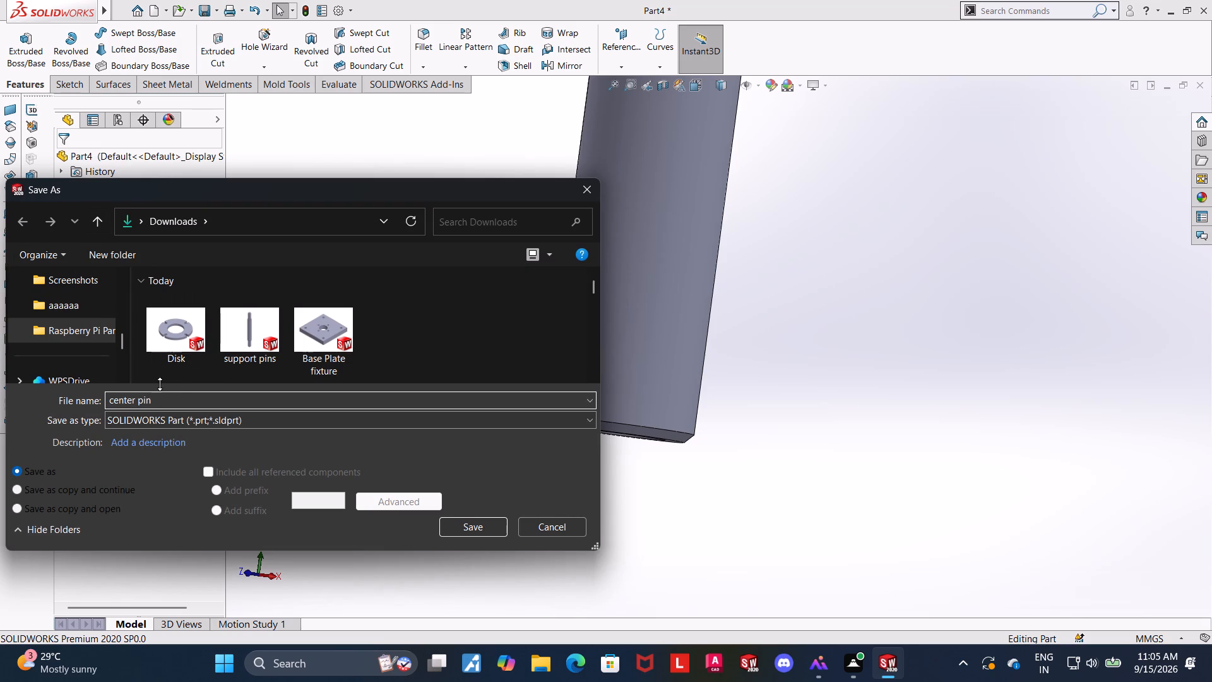
pyautogui.click(115, 400)
pyautogui.click(462, 525)
# Create a new part document.
pyautogui.scroll(4, 783, 476)
pyautogui.scroll(6, 744, 412)
pyautogui.scroll(-2, 749, 323)
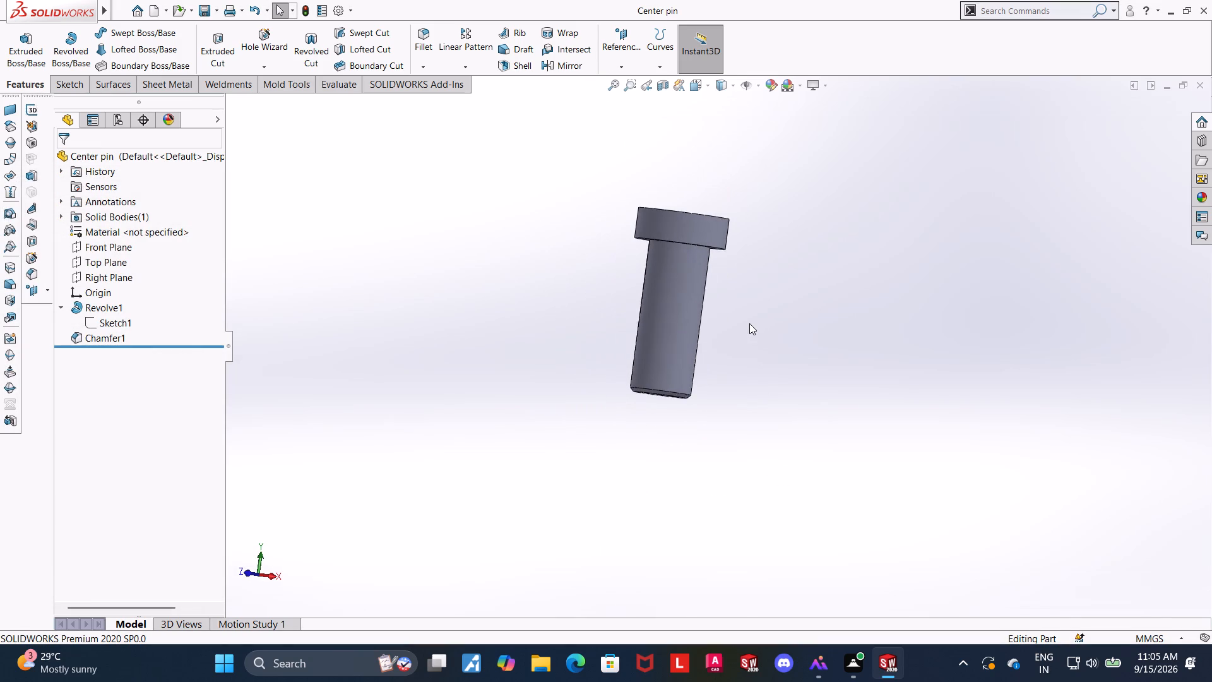
pyautogui.scroll(-1, 749, 323)
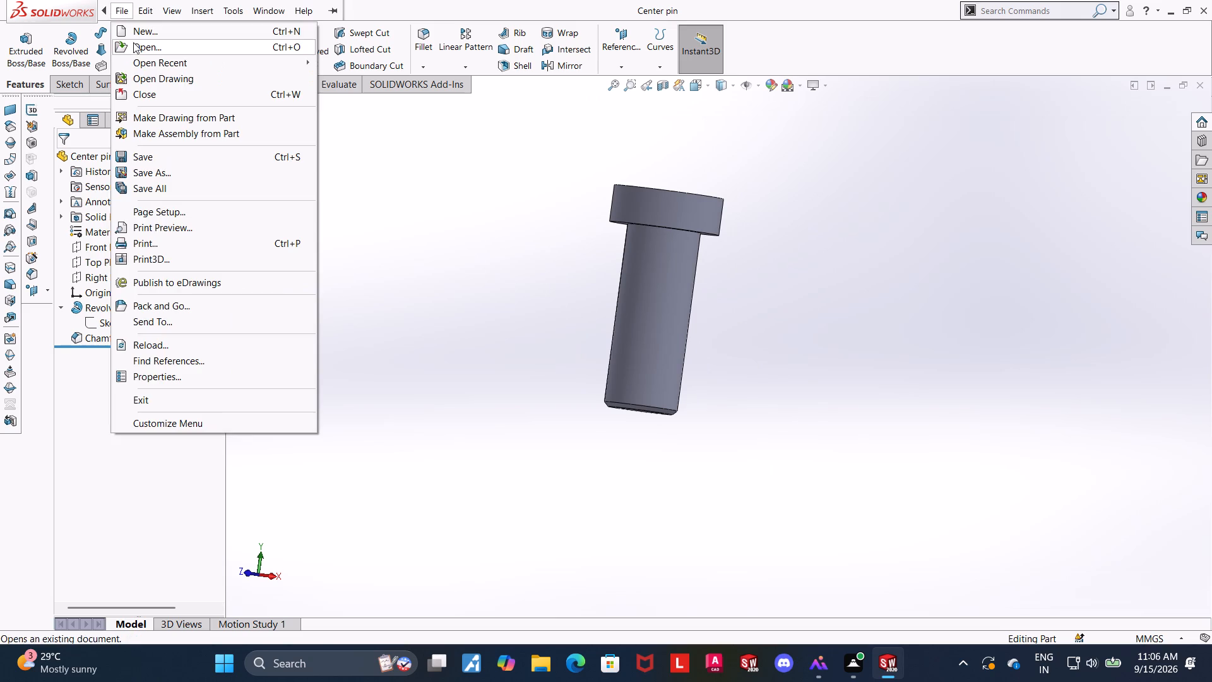
pyautogui.click(141, 33)
pyautogui.doubleClick(276, 315)
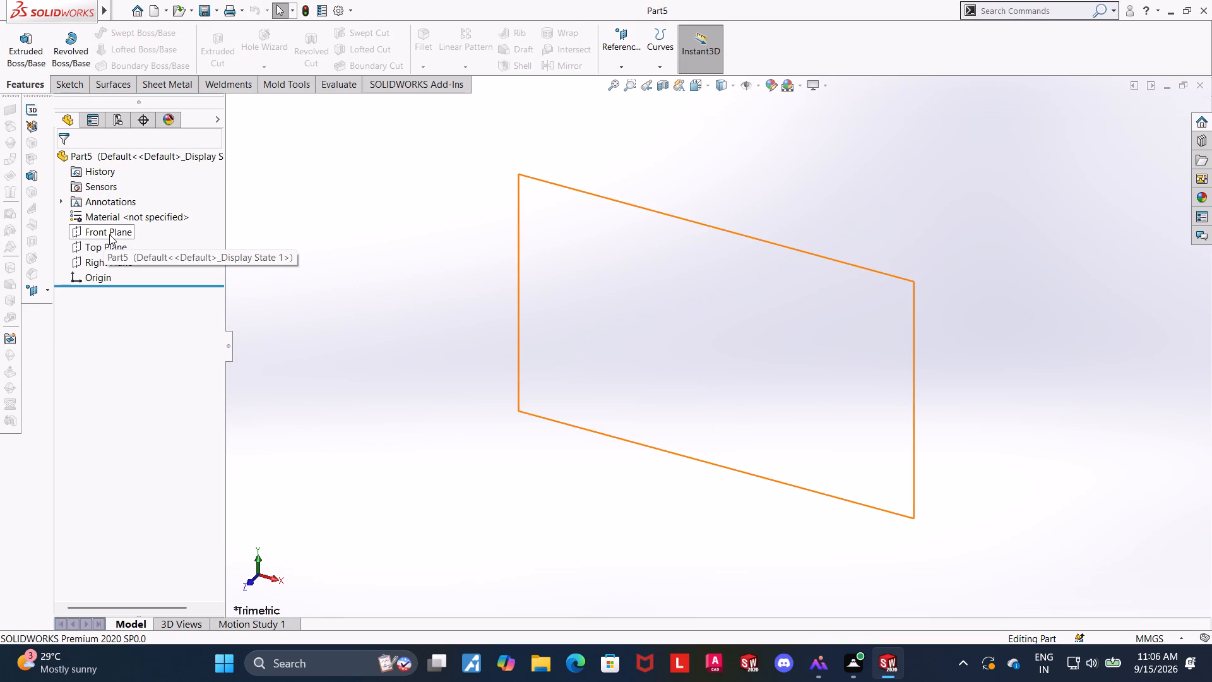
# Sketch two concentric circles centred on the origin on the Top Plane, the outer one about 98 mm in diameter.
pyautogui.click(102, 246)
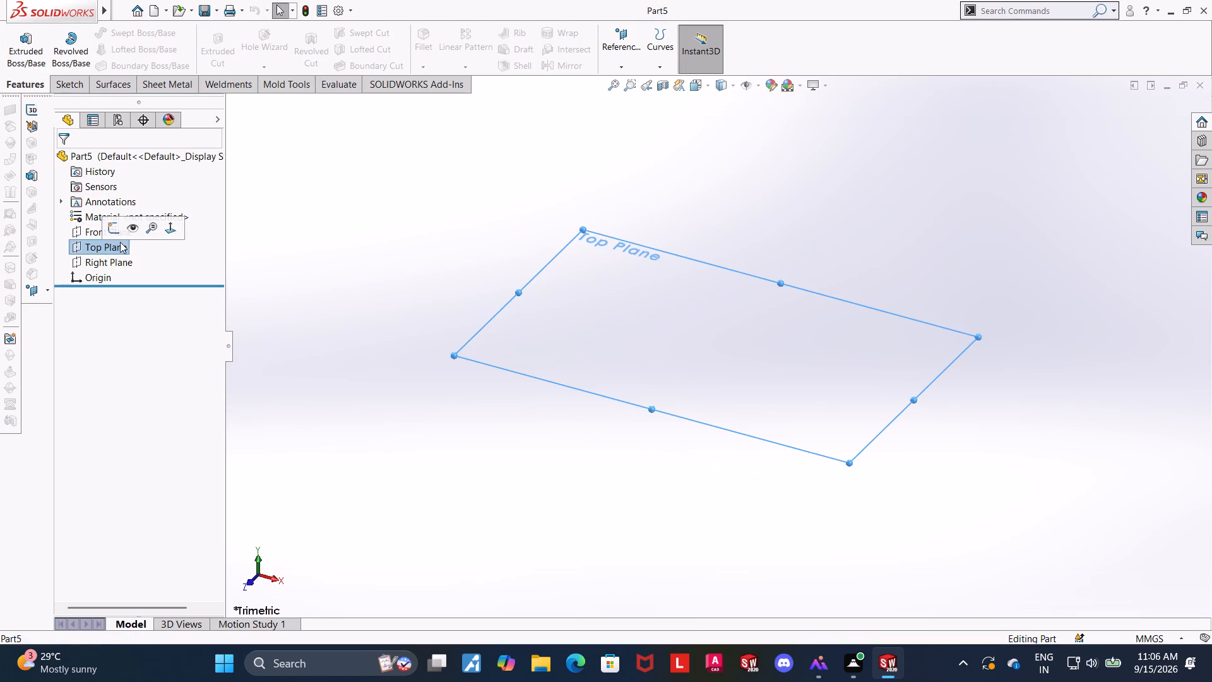
pyautogui.click(114, 228)
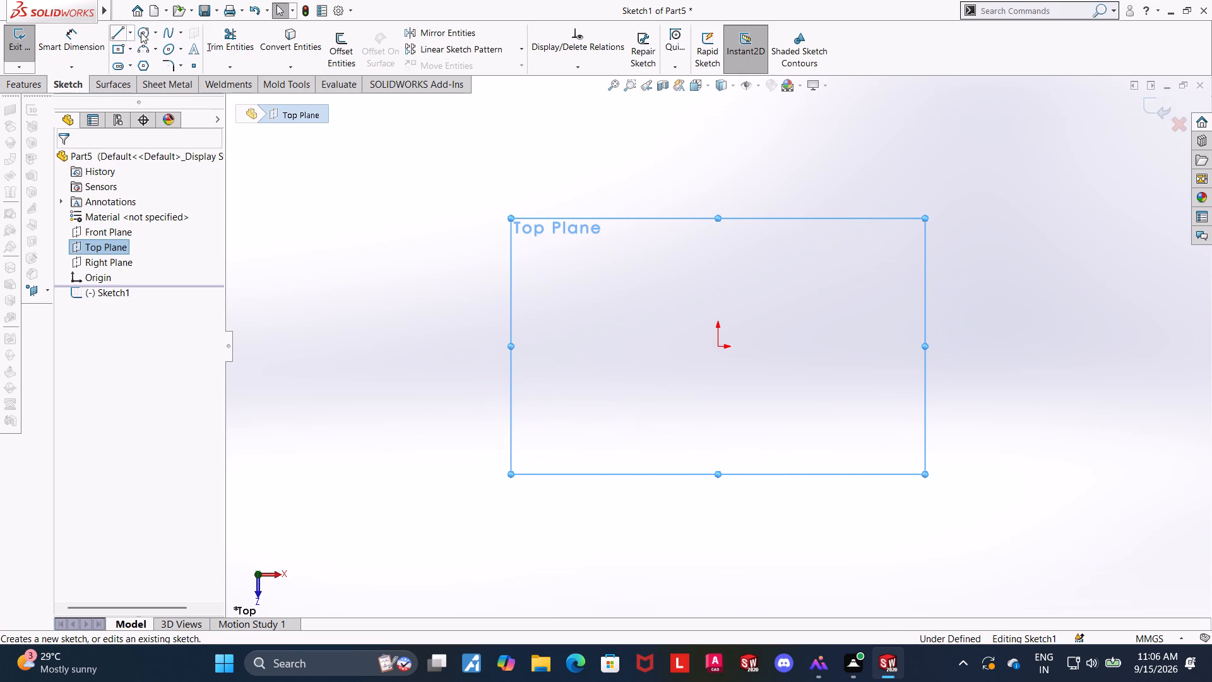
pyautogui.click(141, 32)
pyautogui.click(718, 347)
pyautogui.click(819, 295)
pyautogui.press('Escape')
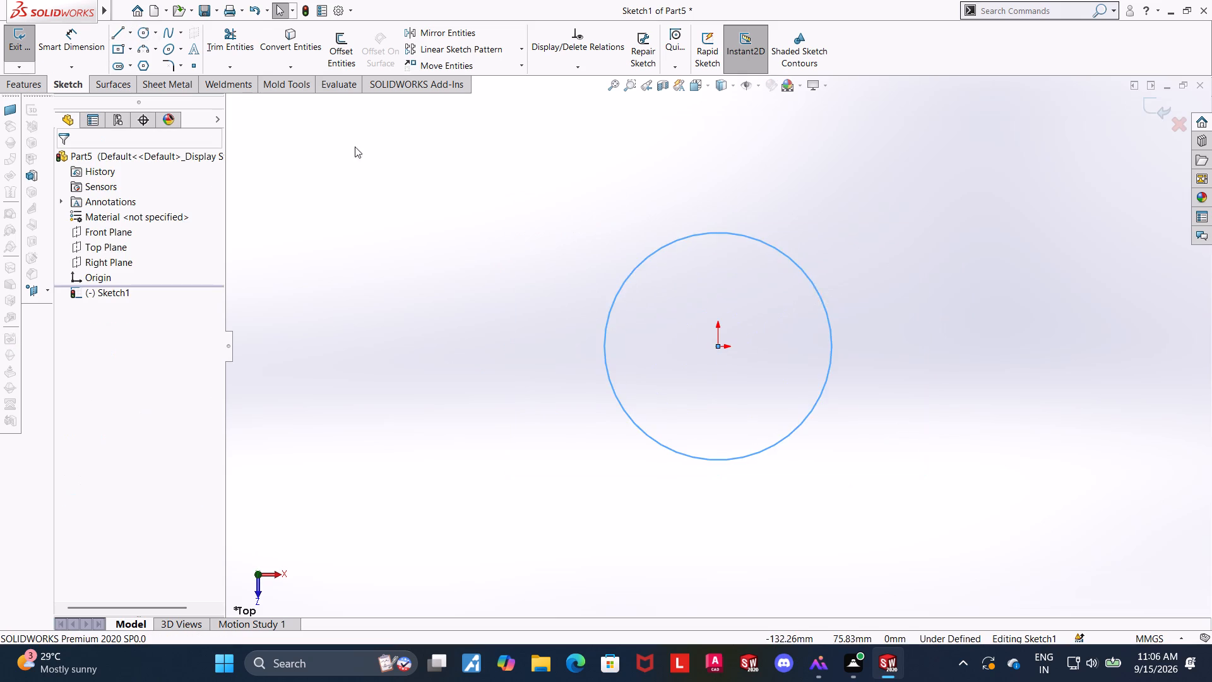
pyautogui.press('Escape')
pyautogui.click(151, 34)
pyautogui.click(718, 347)
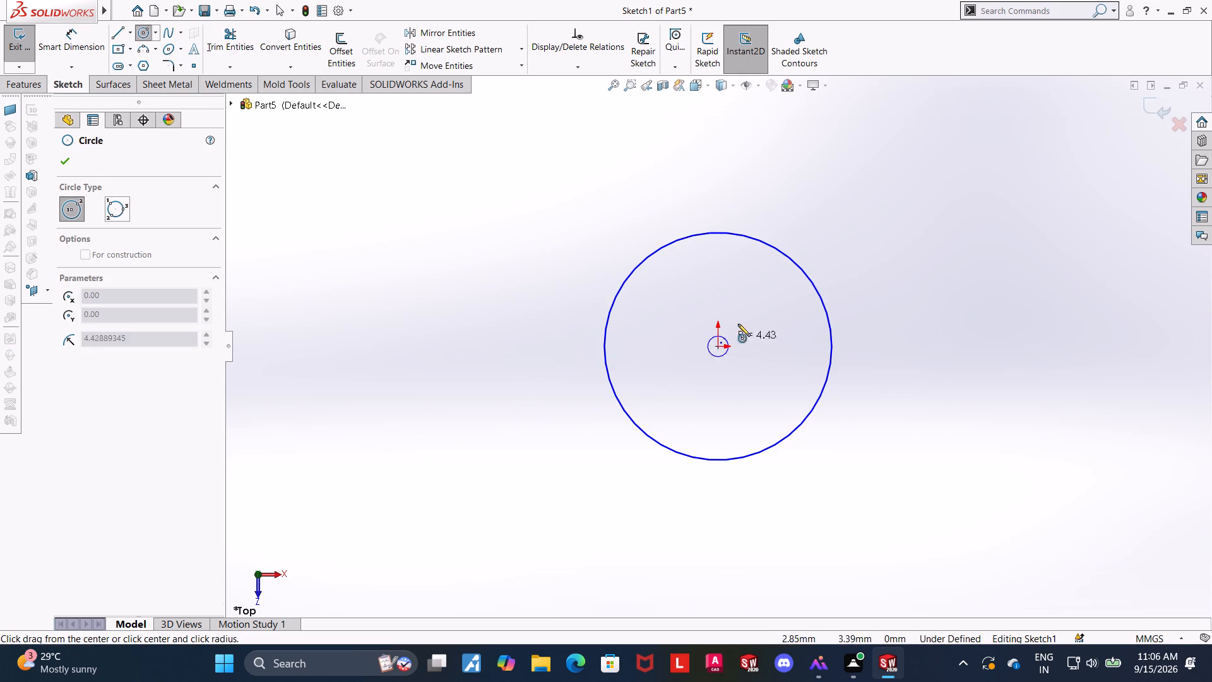
pyautogui.click(773, 280)
pyautogui.press('Escape')
pyautogui.press('Escape')
# Dimension the outer circle's diameter as 125 mm.
pyautogui.click(65, 39)
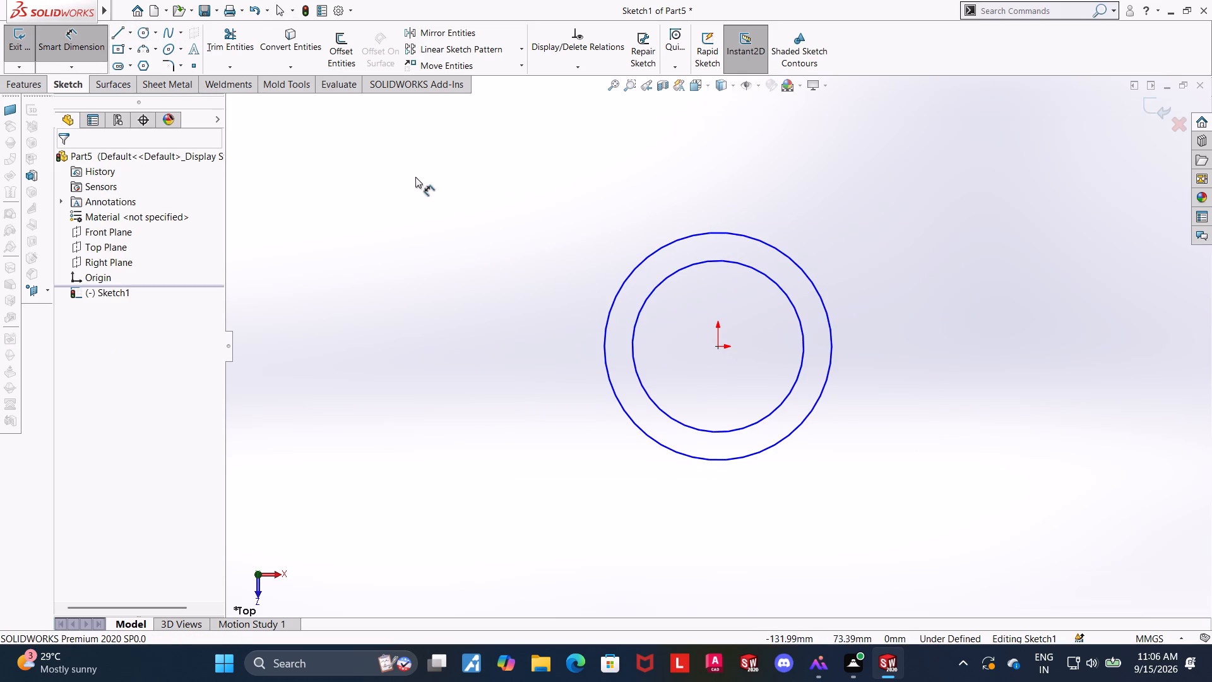
pyautogui.click(609, 378)
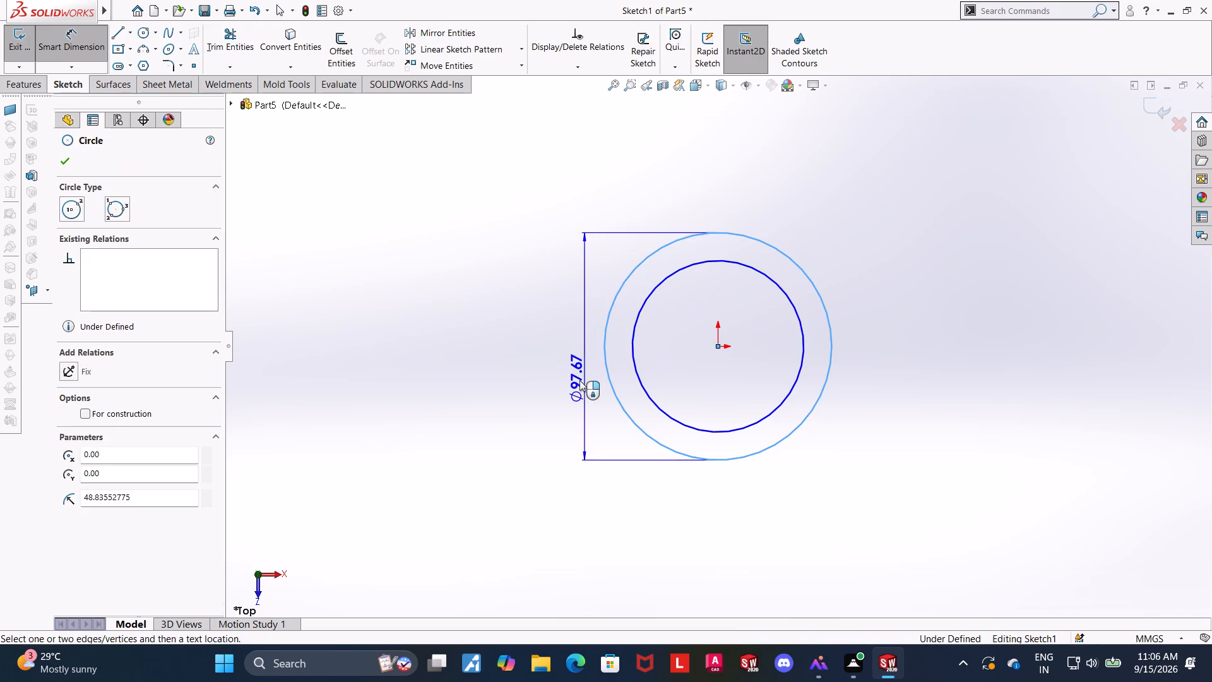
pyautogui.click(574, 381)
pyautogui.write('125')
pyautogui.press('Return')
pyautogui.press('Escape')
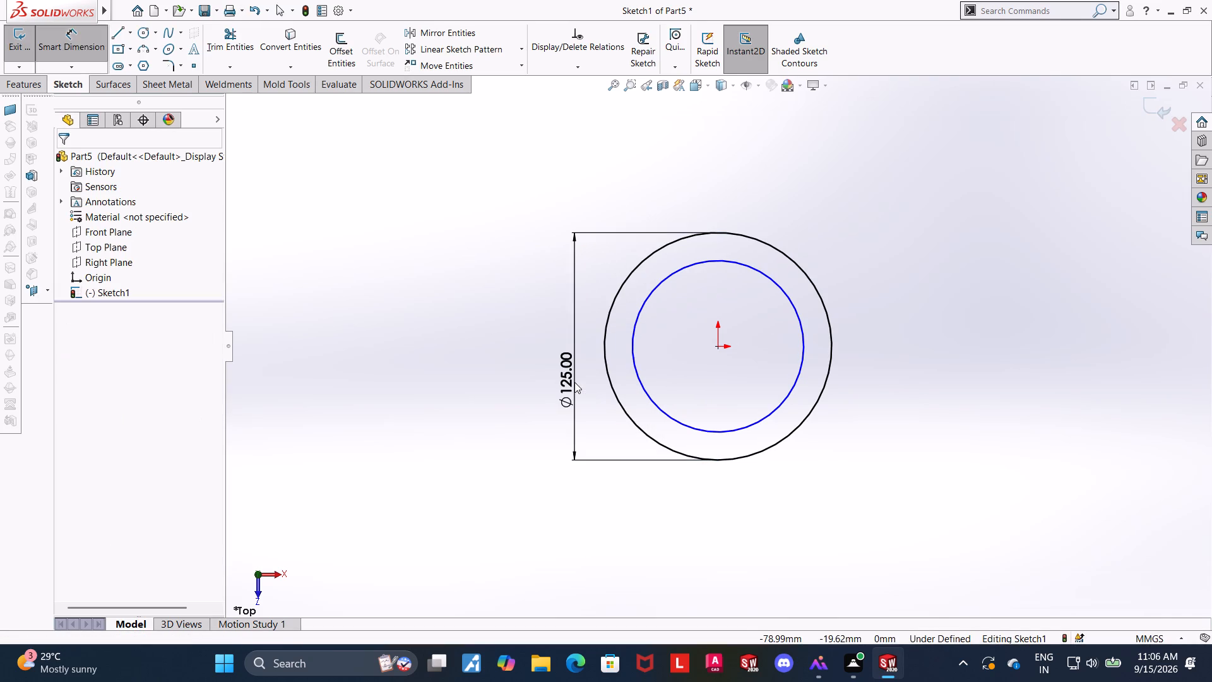
pyautogui.press('Escape')
# Dimension the inner circle's diameter as 100 mm.
pyautogui.click(85, 44)
pyautogui.click(637, 315)
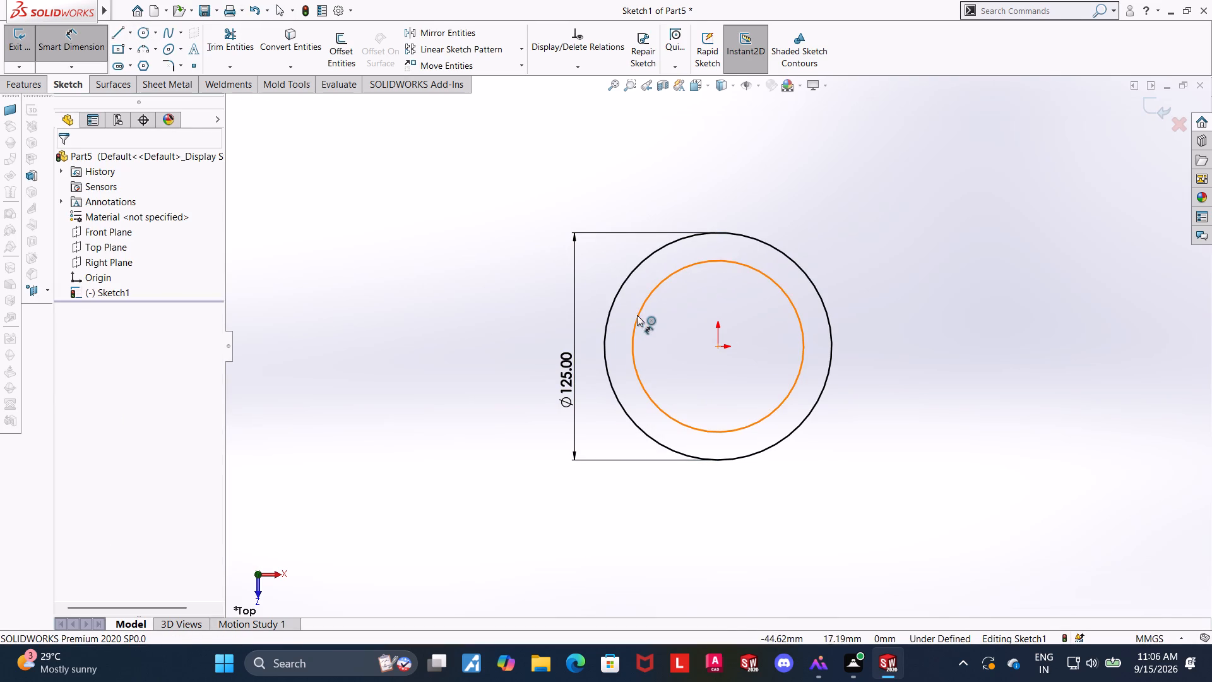
pyautogui.click(660, 326)
pyautogui.press('1')
pyautogui.write('00')
pyautogui.press('Return')
pyautogui.press('Escape')
pyautogui.press('Escape')
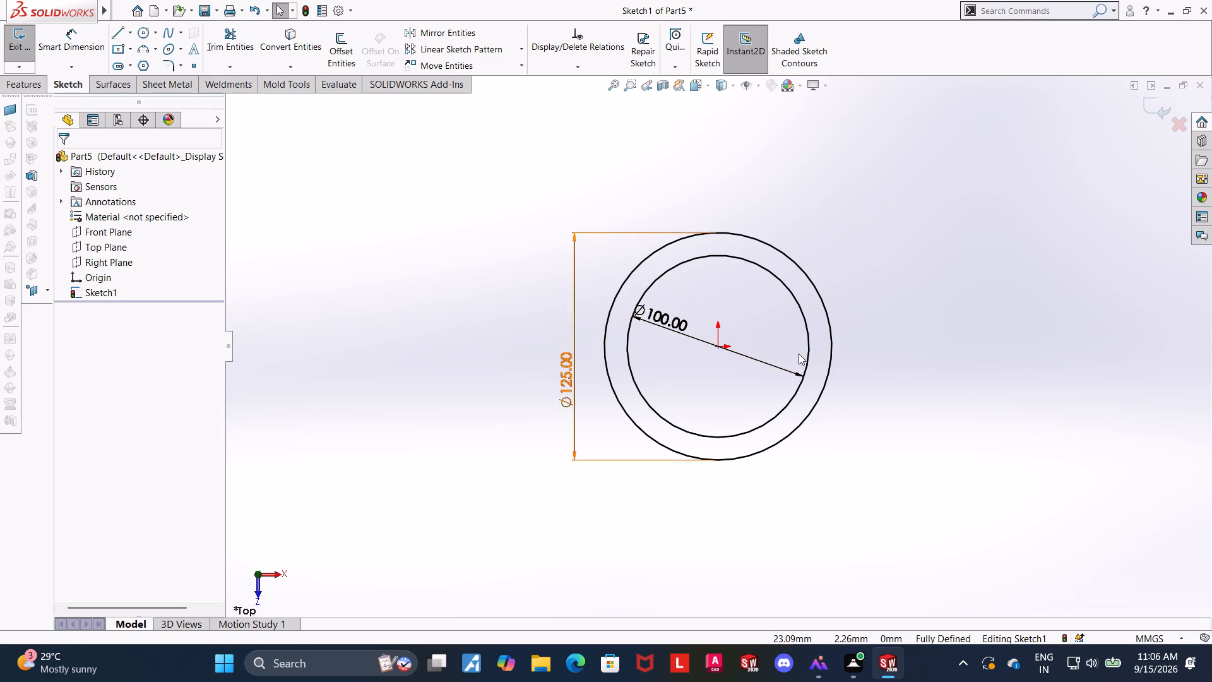
# Close the sketch and extrude the ring 138 mm with the Mid Plane end condition.
pyautogui.moveTo(863, 472); pyautogui.dragTo(863, 470, button='middle')
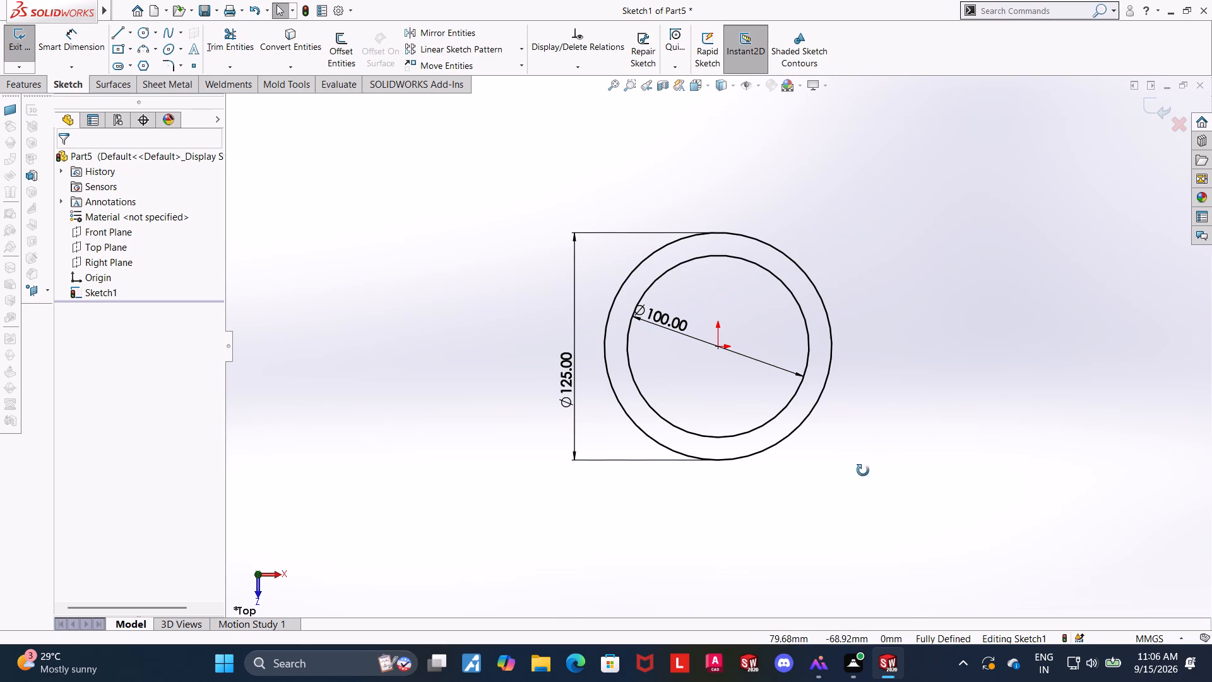
pyautogui.moveTo(863, 470); pyautogui.dragTo(833, 362, button='middle')
pyautogui.click(1147, 110)
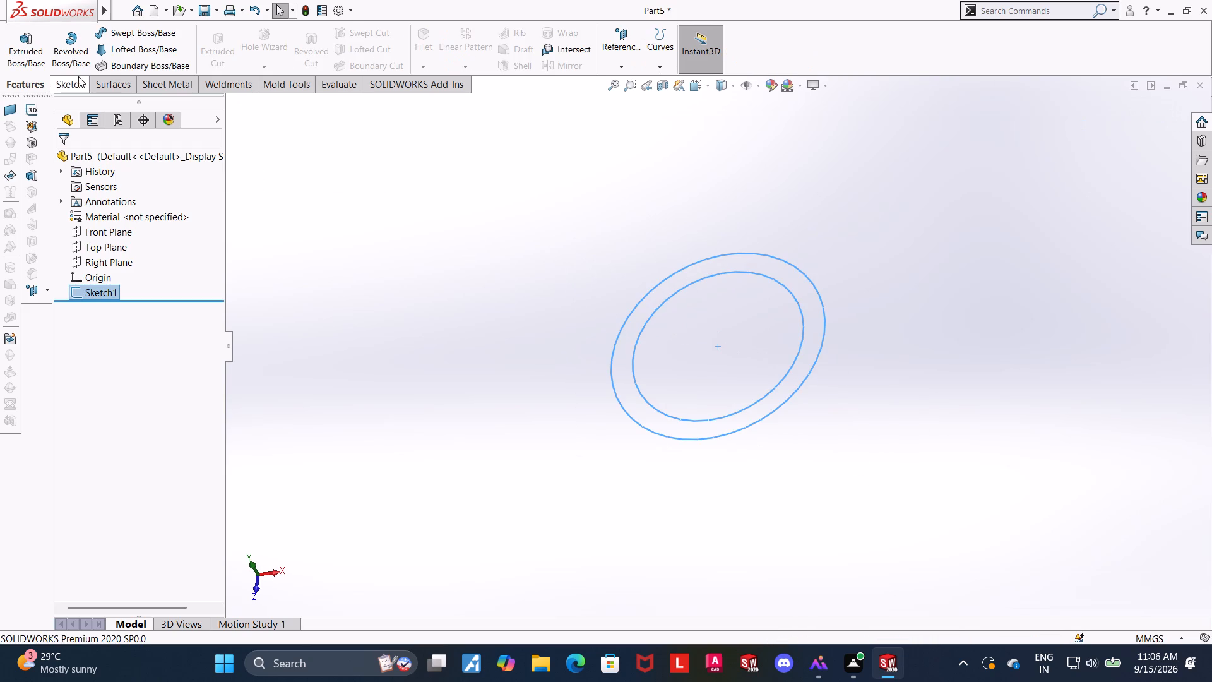
pyautogui.click(9, 52)
pyautogui.moveTo(398, 278); pyautogui.dragTo(375, 290, button='middle')
pyautogui.click(86, 245)
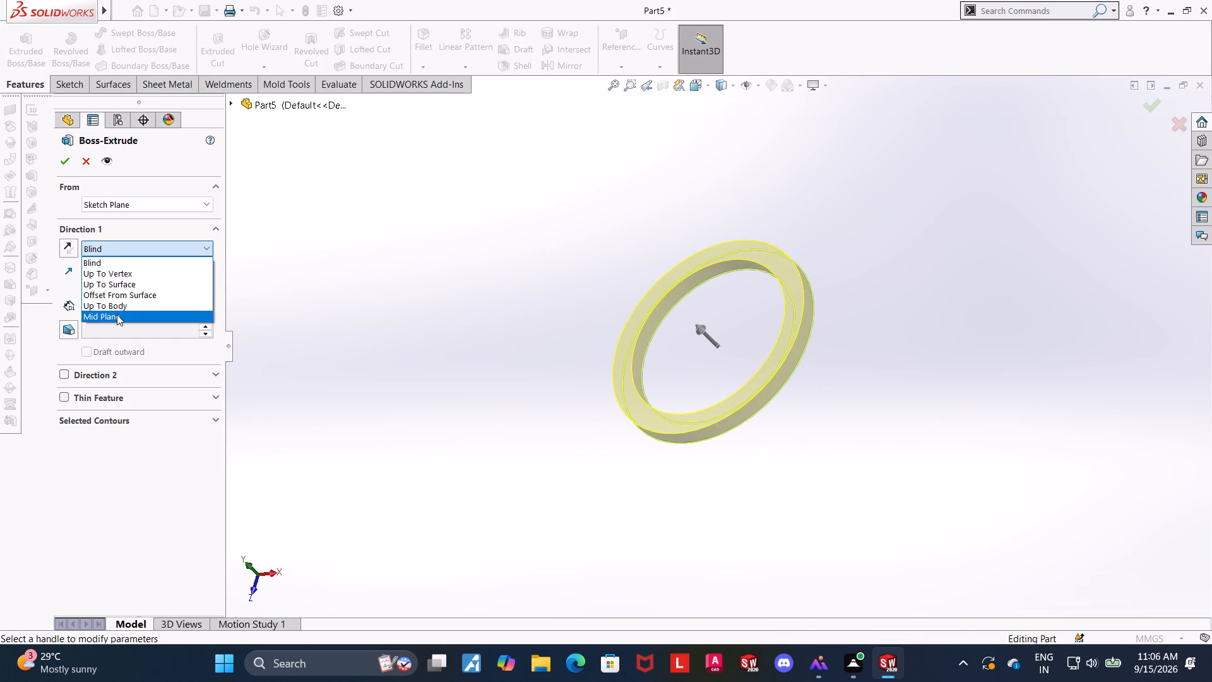
pyautogui.click(118, 318)
pyautogui.write('138')
pyautogui.press('Return')
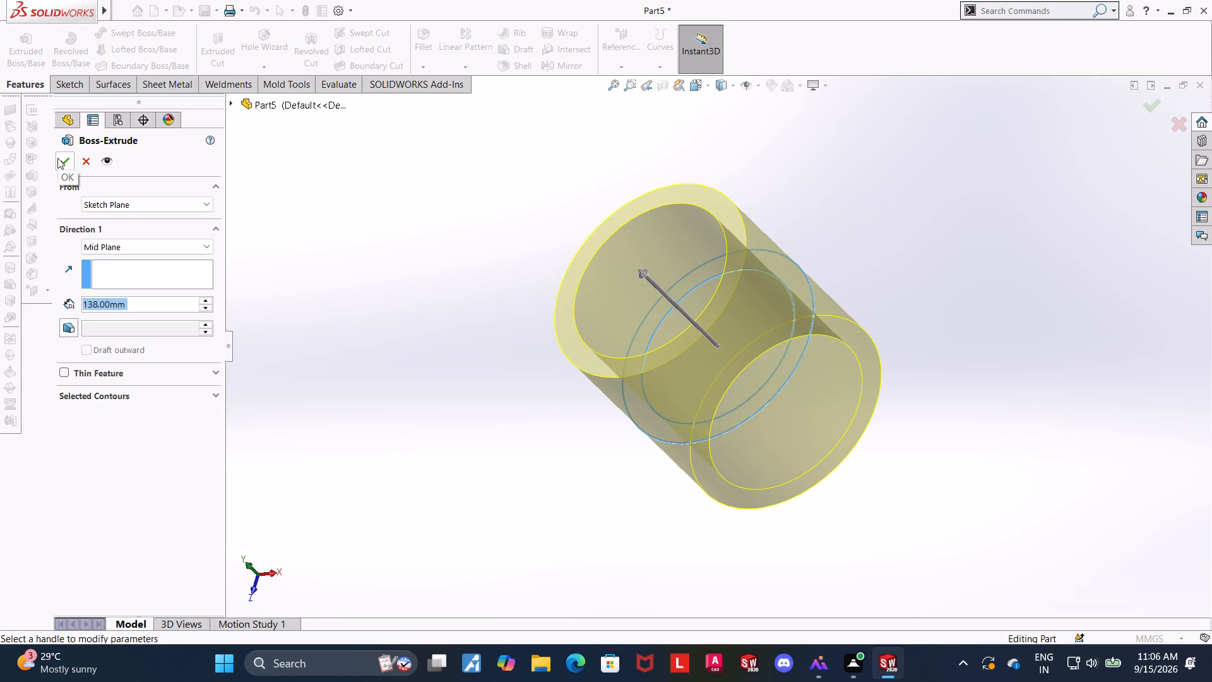
pyautogui.click(57, 158)
pyautogui.click(309, 228)
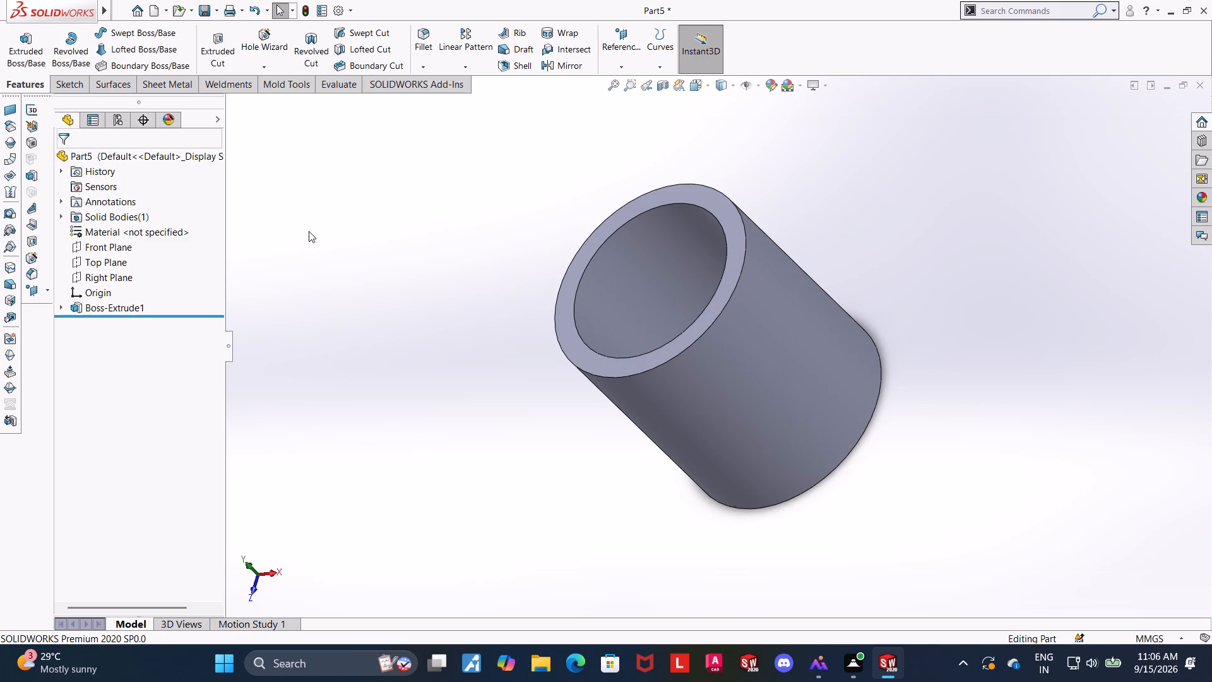
# Save the part in the Downloads folder under the name Spacer block.
pyautogui.moveTo(309, 231); pyautogui.dragTo(316, 222, button='middle')
pyautogui.scroll(1, 311, 228)
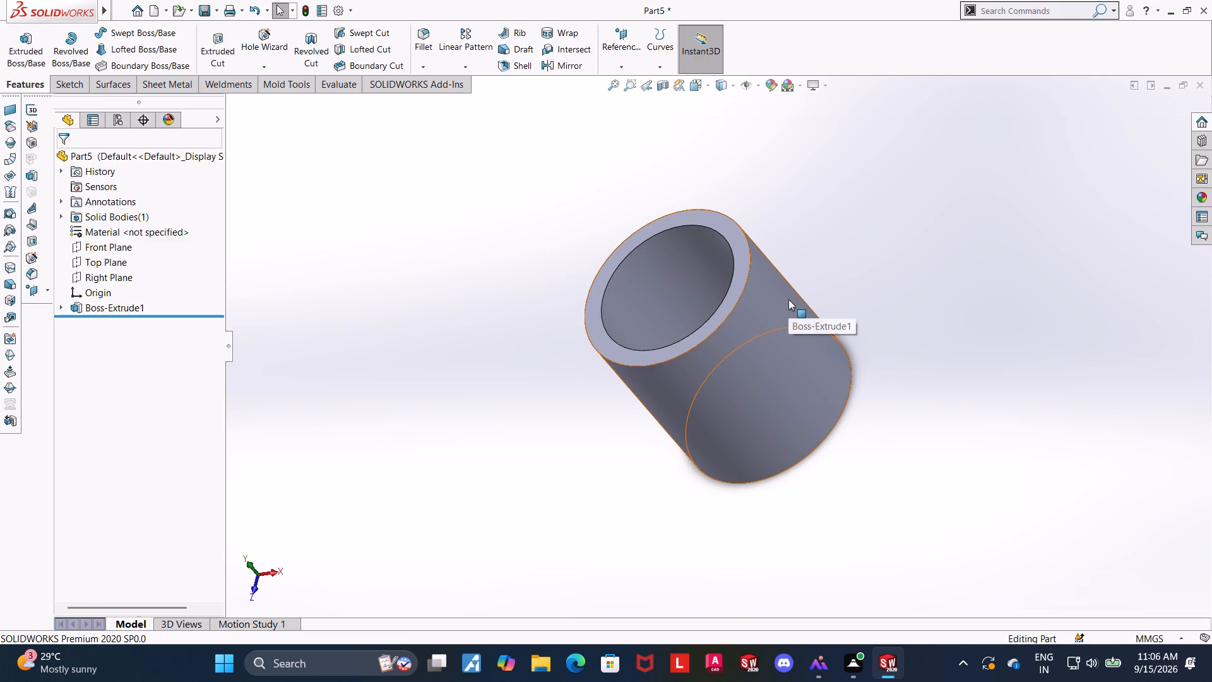
pyautogui.scroll(2, 788, 299)
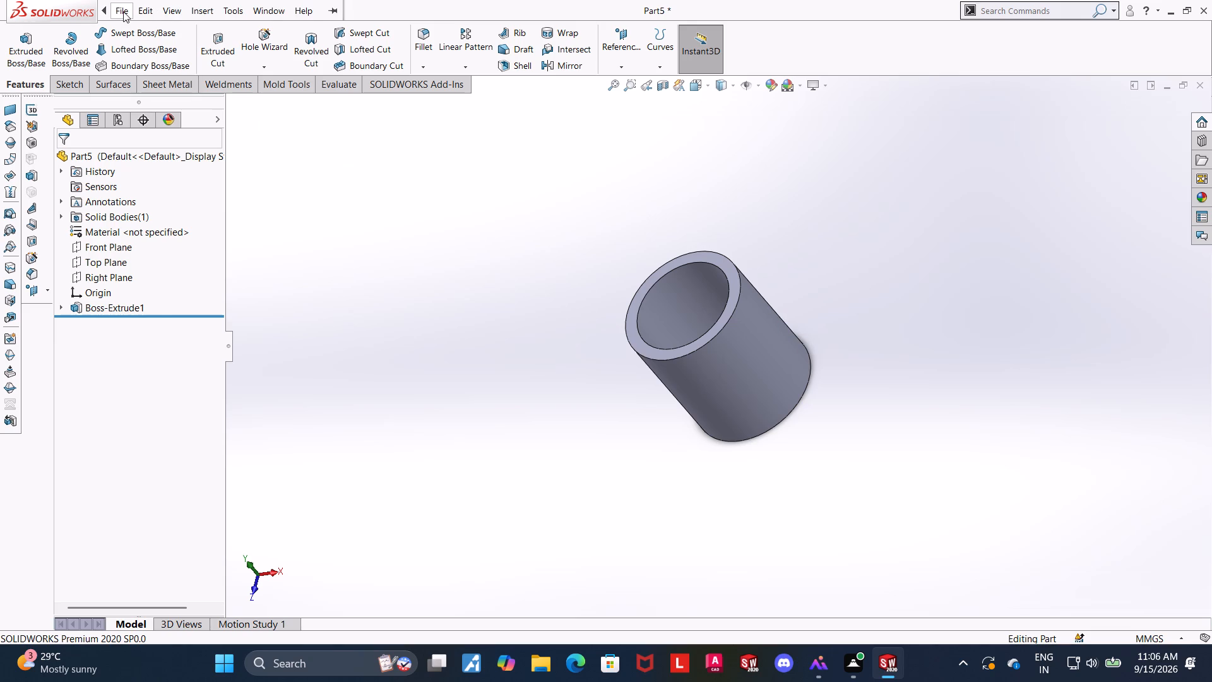
pyautogui.click(148, 168)
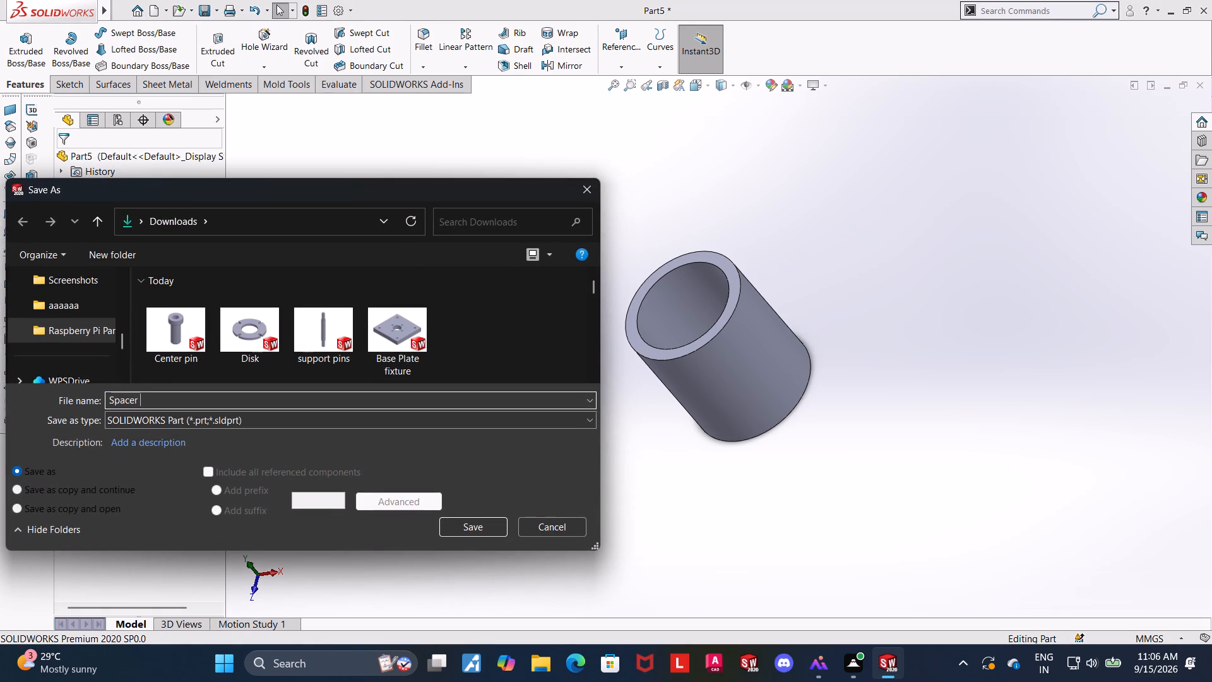
pyautogui.click(484, 518)
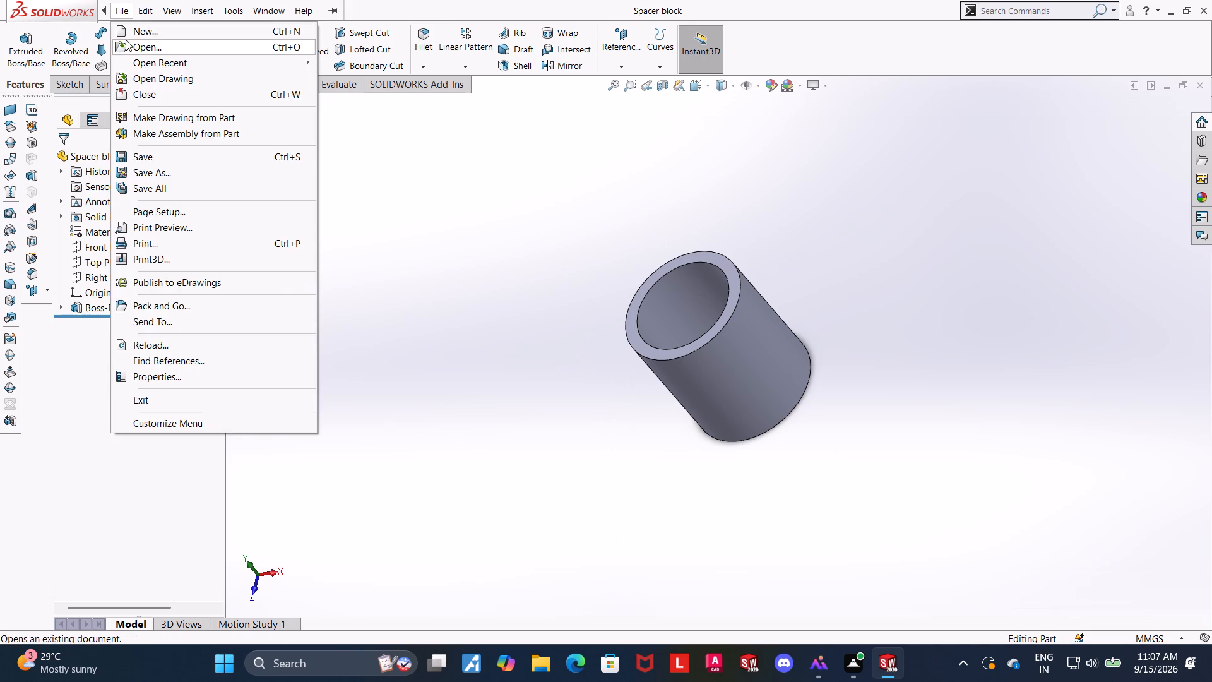
# Create a new part document.
pyautogui.click(131, 34)
pyautogui.doubleClick(295, 340)
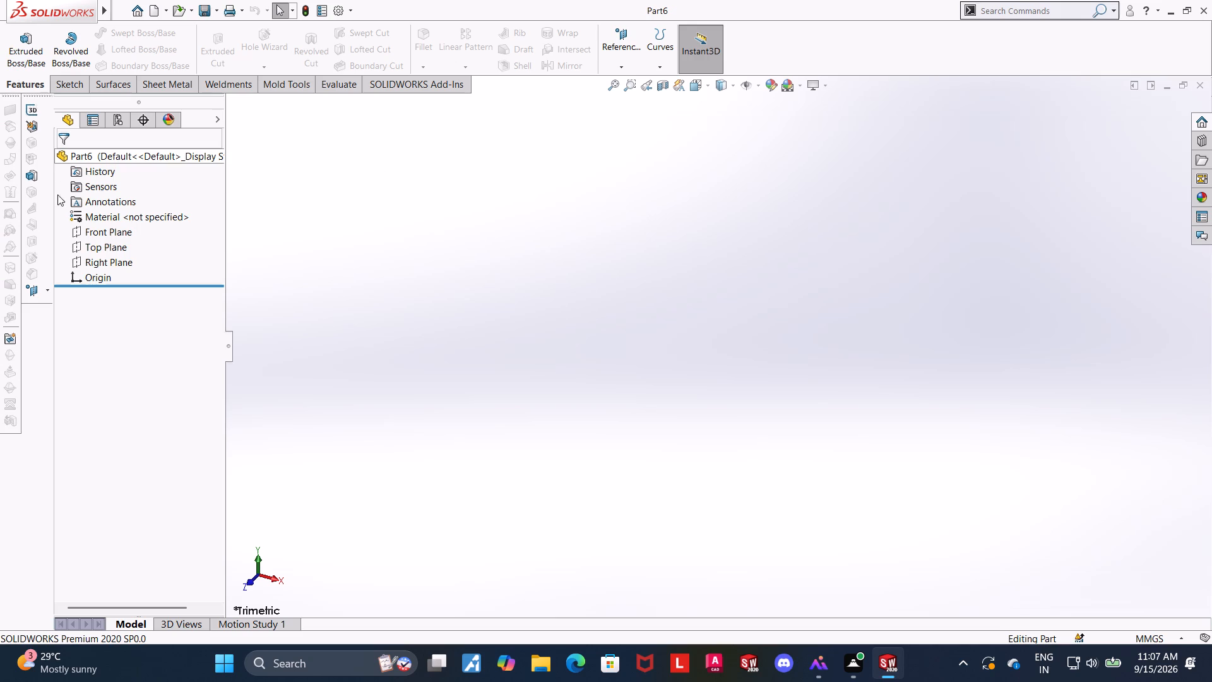
# Sketch a six-sided inscribed-circle polygon on the Top Plane, centred on the origin and about 105 mm across flats.
pyautogui.click(105, 244)
pyautogui.click(118, 229)
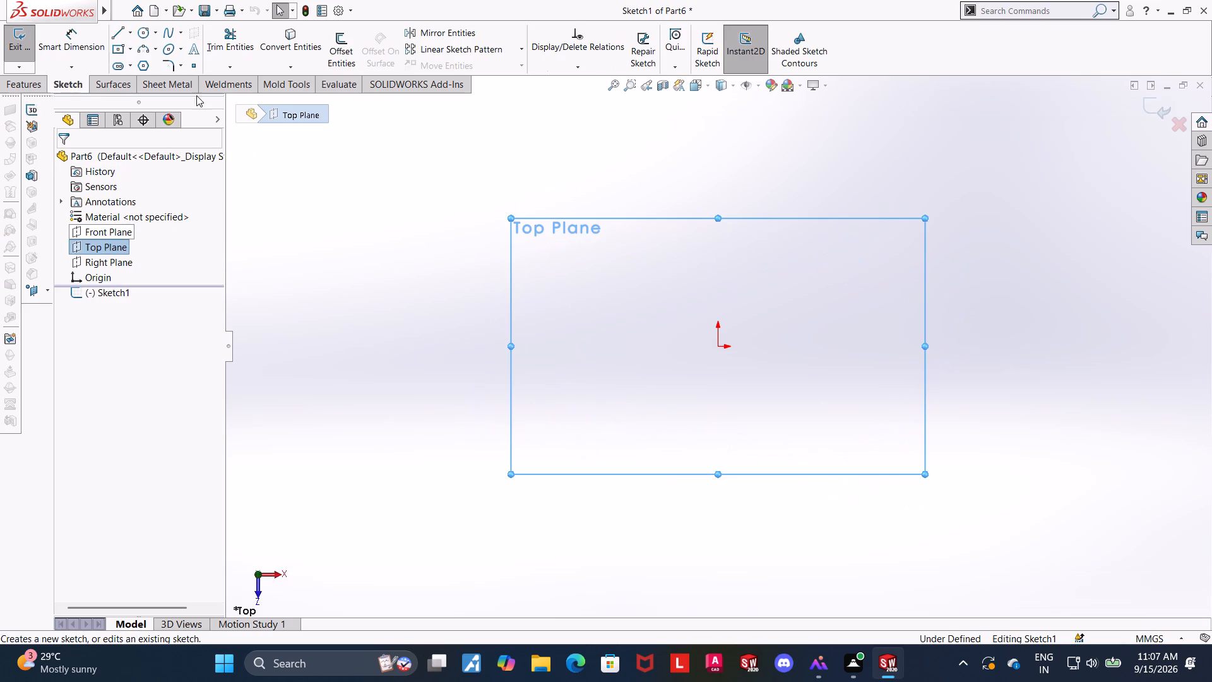
pyautogui.click(148, 62)
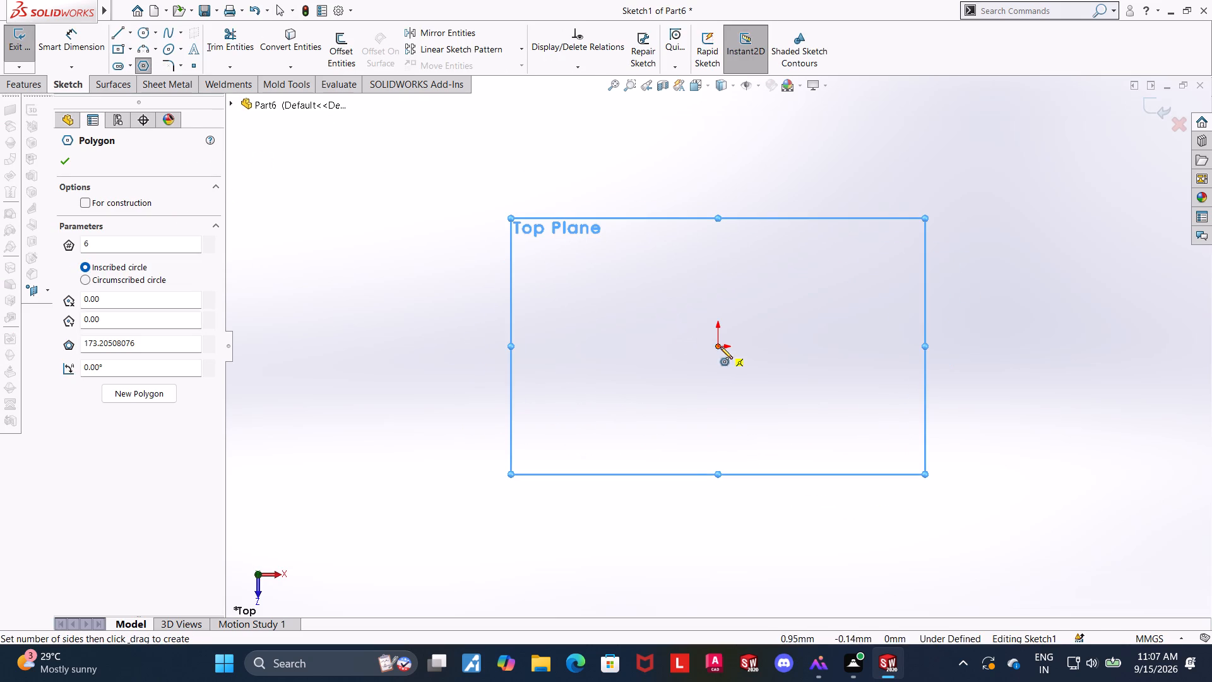
pyautogui.click(720, 347)
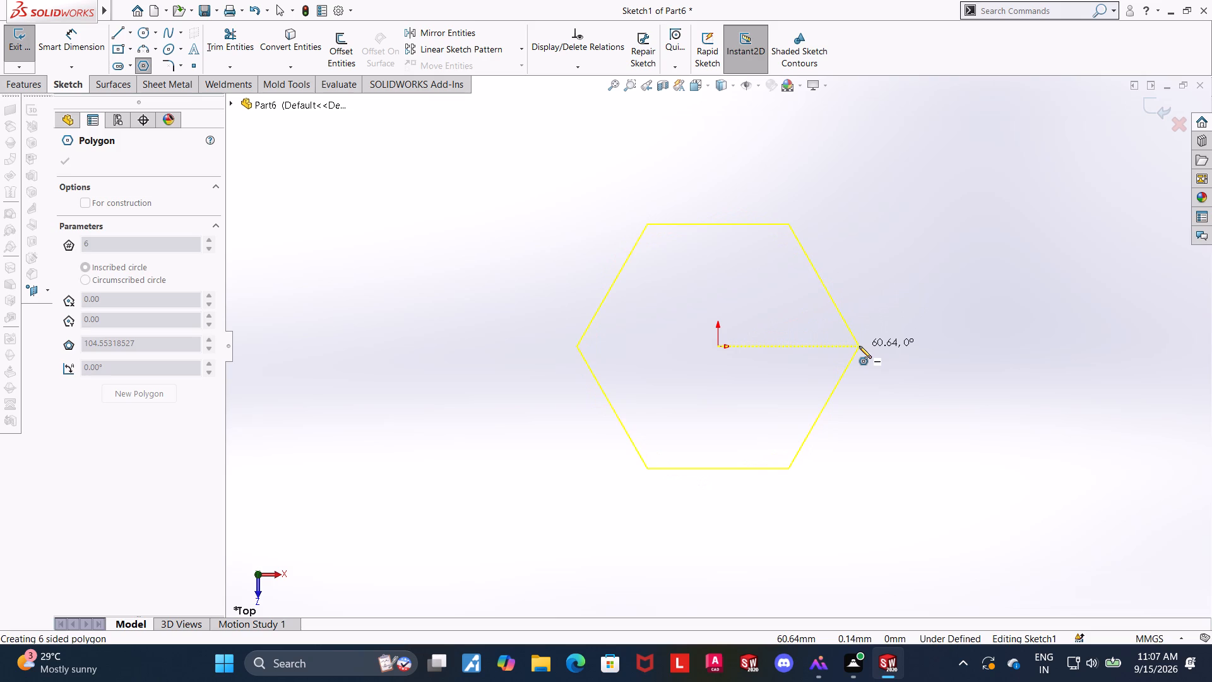
pyautogui.click(859, 346)
pyautogui.press('Escape')
pyautogui.press('Escape')
pyautogui.press('Escape')
# Dimension the hexagon's across-flats distance between its two horizontal sides as 35 mm.
pyautogui.click(83, 28)
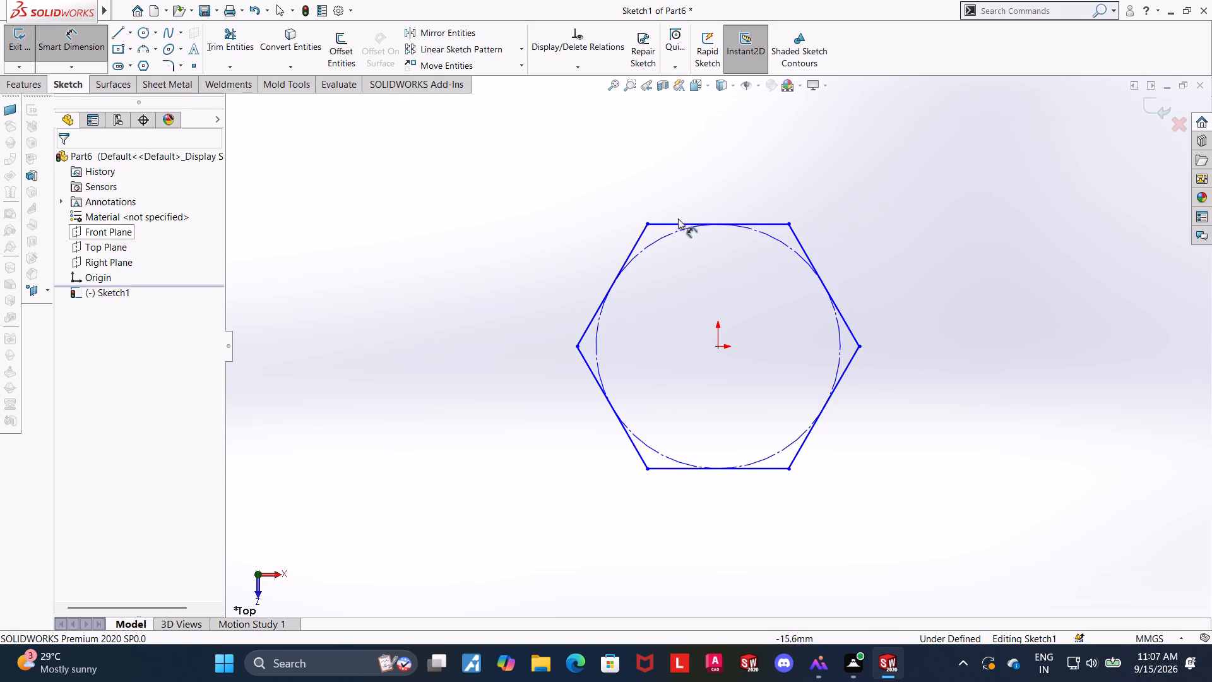
pyautogui.click(668, 222)
pyautogui.click(662, 465)
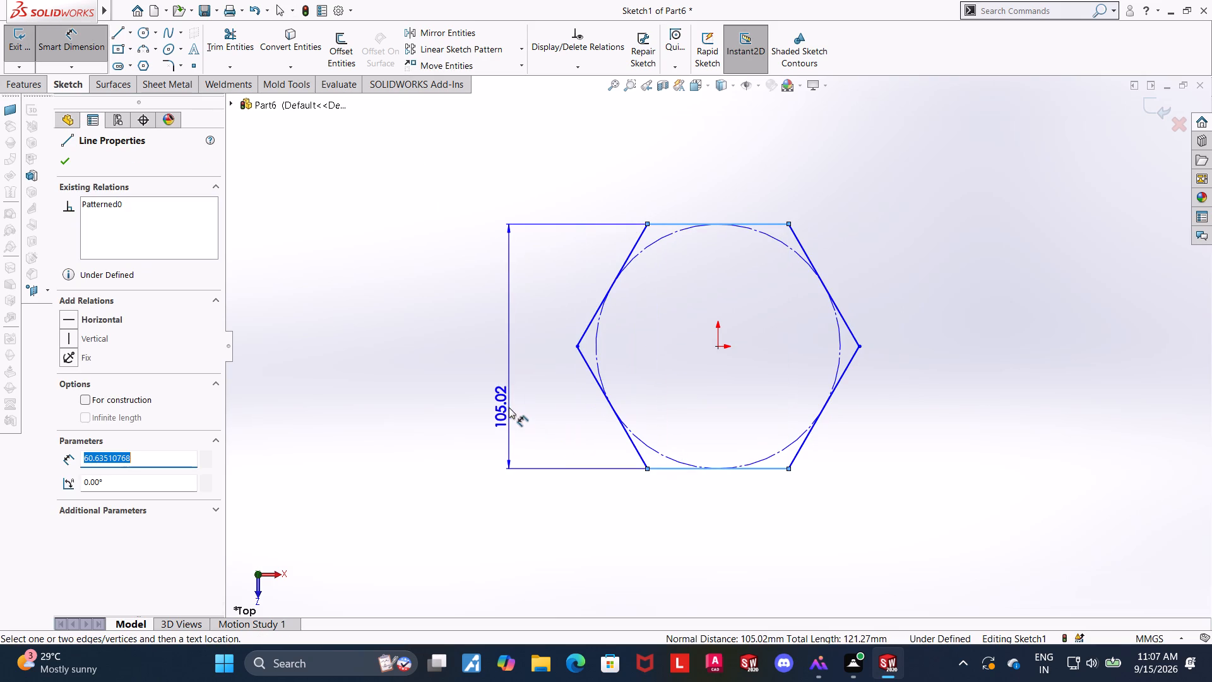
pyautogui.click(509, 407)
pyautogui.write('35')
pyautogui.press('Return')
pyautogui.press('Escape')
pyautogui.press('Escape')
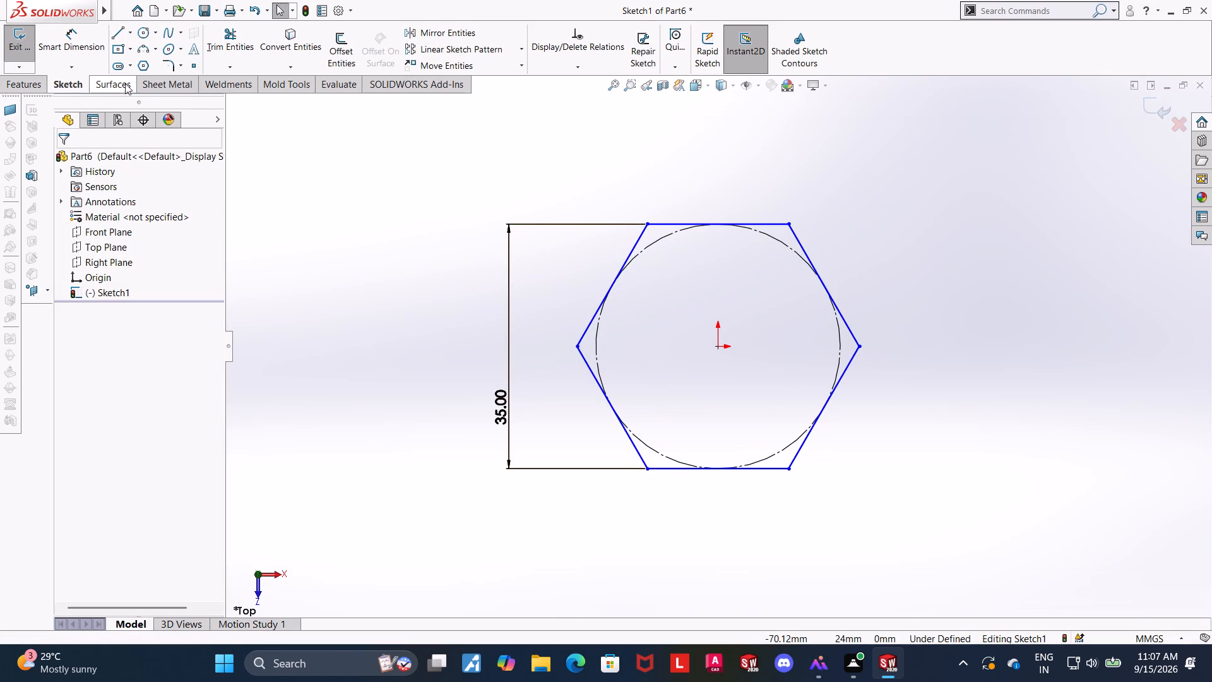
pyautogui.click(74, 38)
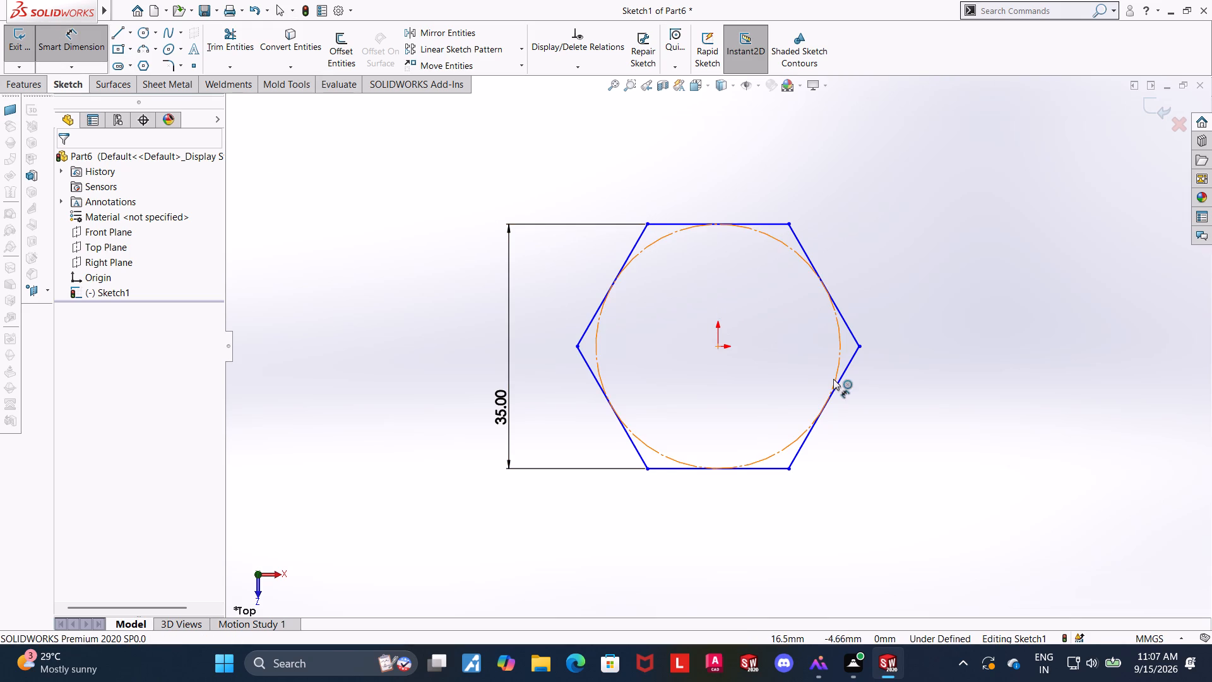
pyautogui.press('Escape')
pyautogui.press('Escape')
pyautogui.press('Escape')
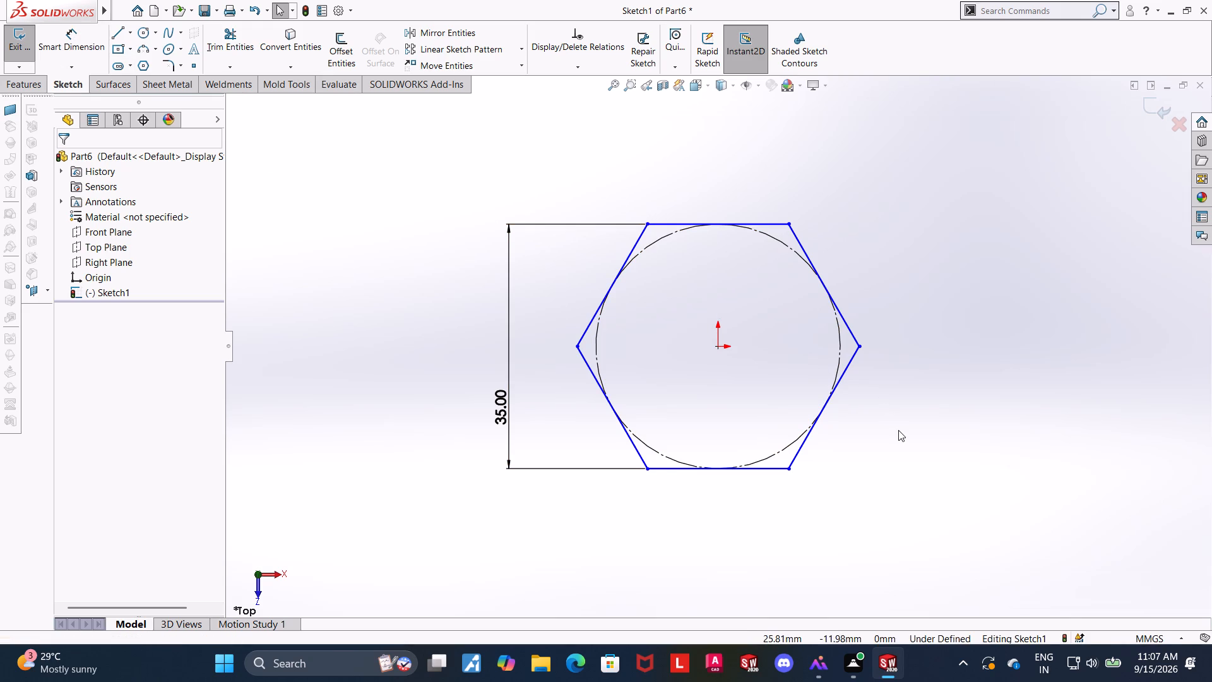
# Close the sketch and extrude the hexagon 20 mm with the Blind end condition.
pyautogui.scroll(1, 898, 430)
pyautogui.moveTo(898, 430); pyautogui.dragTo(891, 397, button='middle')
pyautogui.click(1148, 109)
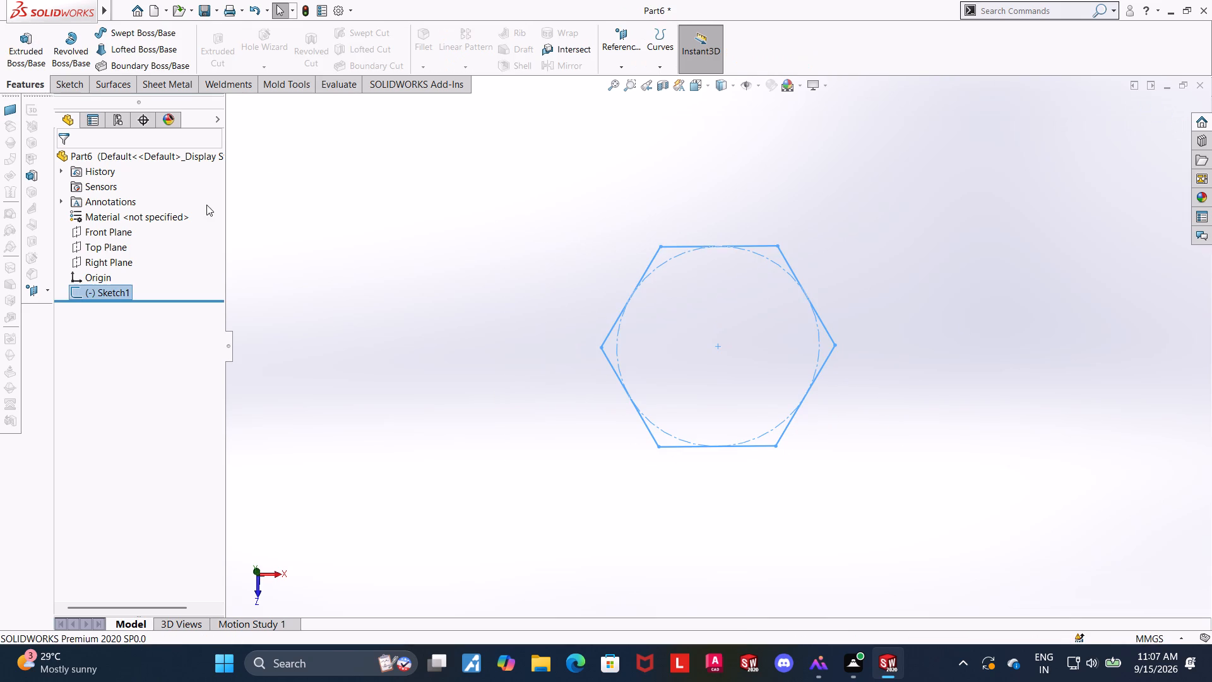
pyautogui.click(26, 36)
pyautogui.press('2')
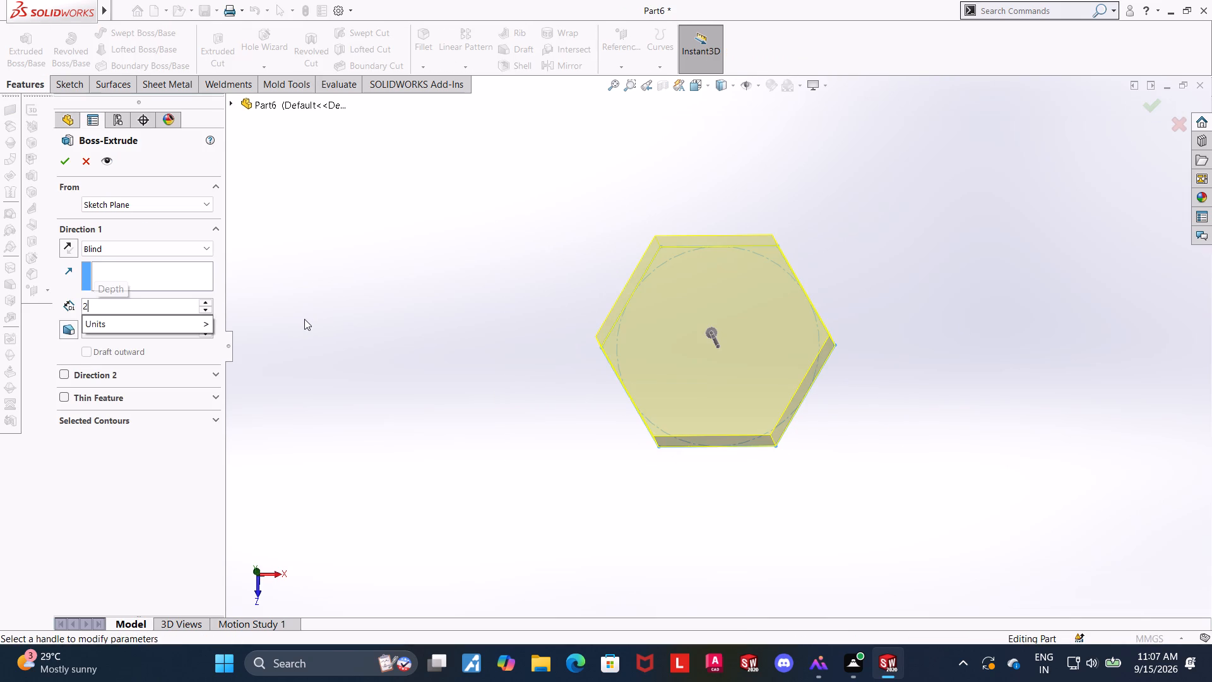
pyautogui.press('0')
pyautogui.press('Return')
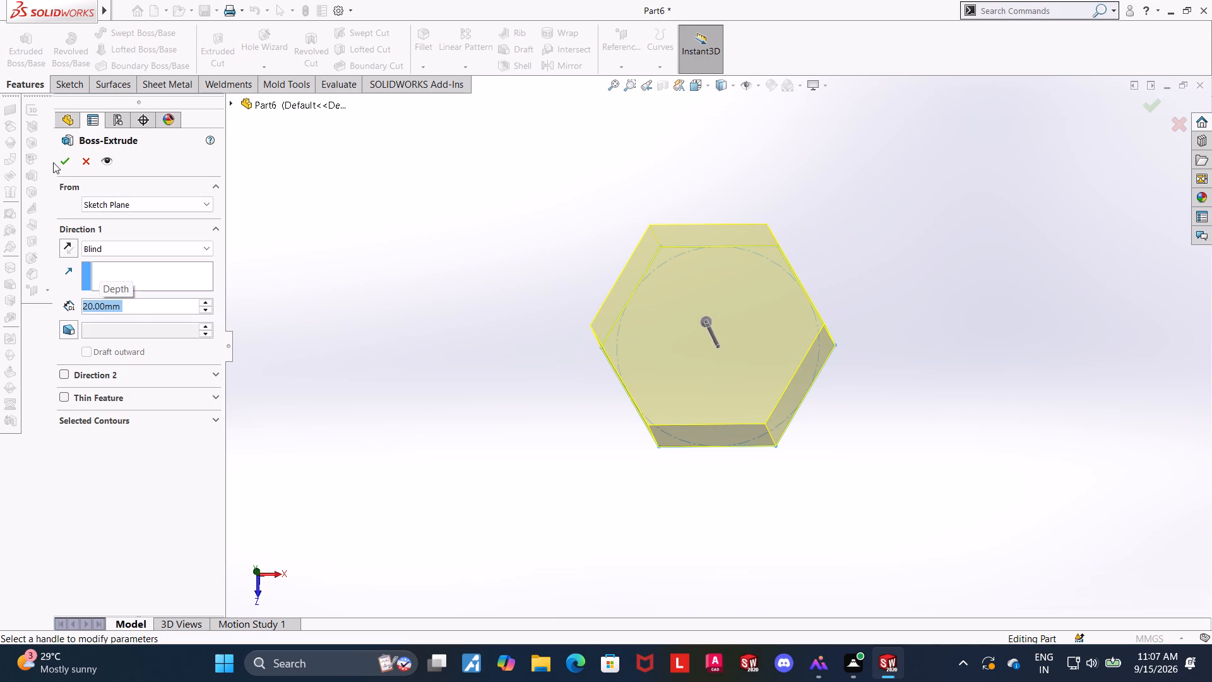
pyautogui.click(65, 160)
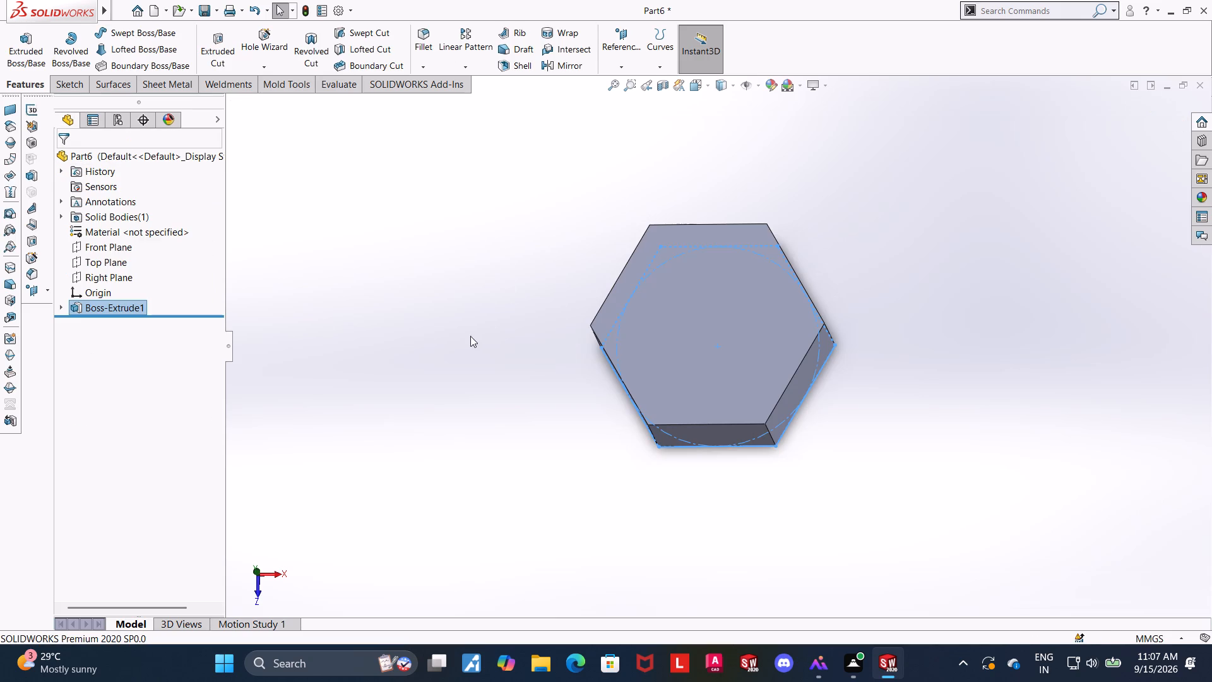
pyautogui.click(473, 374)
# Sketch a circle of about 12 mm radius centred on the origin on the bottom face of the hexagonal block.
pyautogui.moveTo(505, 443); pyautogui.dragTo(482, 71, button='middle')
pyautogui.click(718, 367)
pyautogui.click(777, 330)
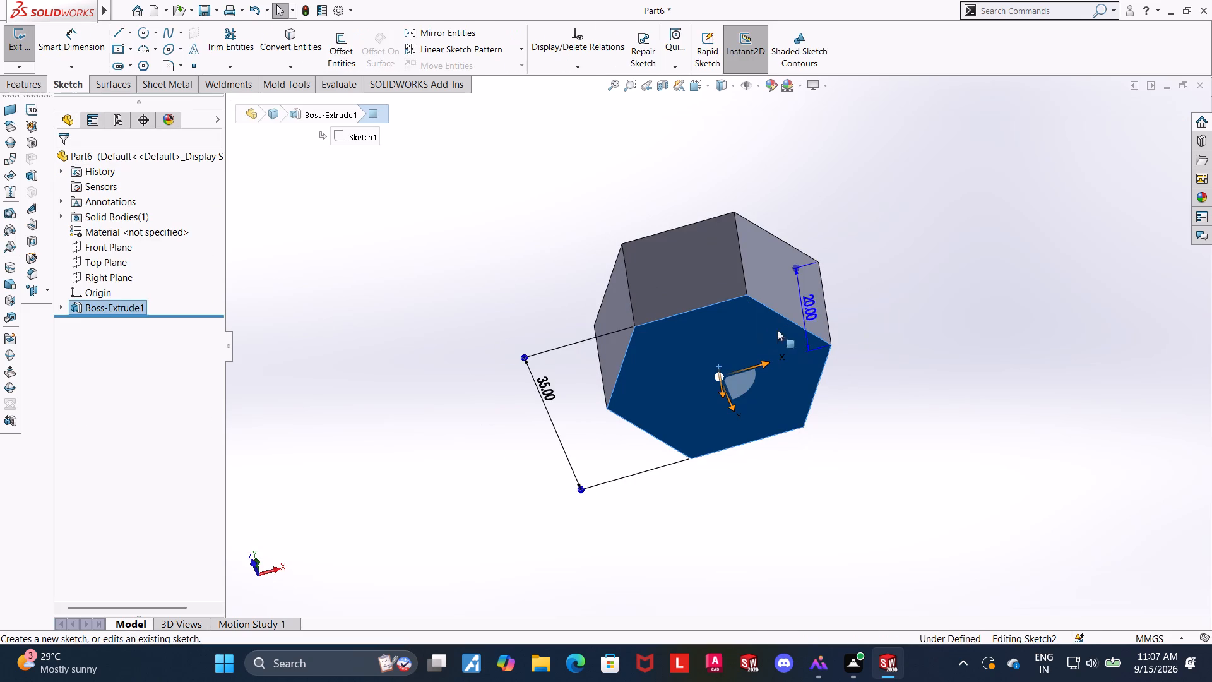
pyautogui.click(116, 321)
pyautogui.click(146, 306)
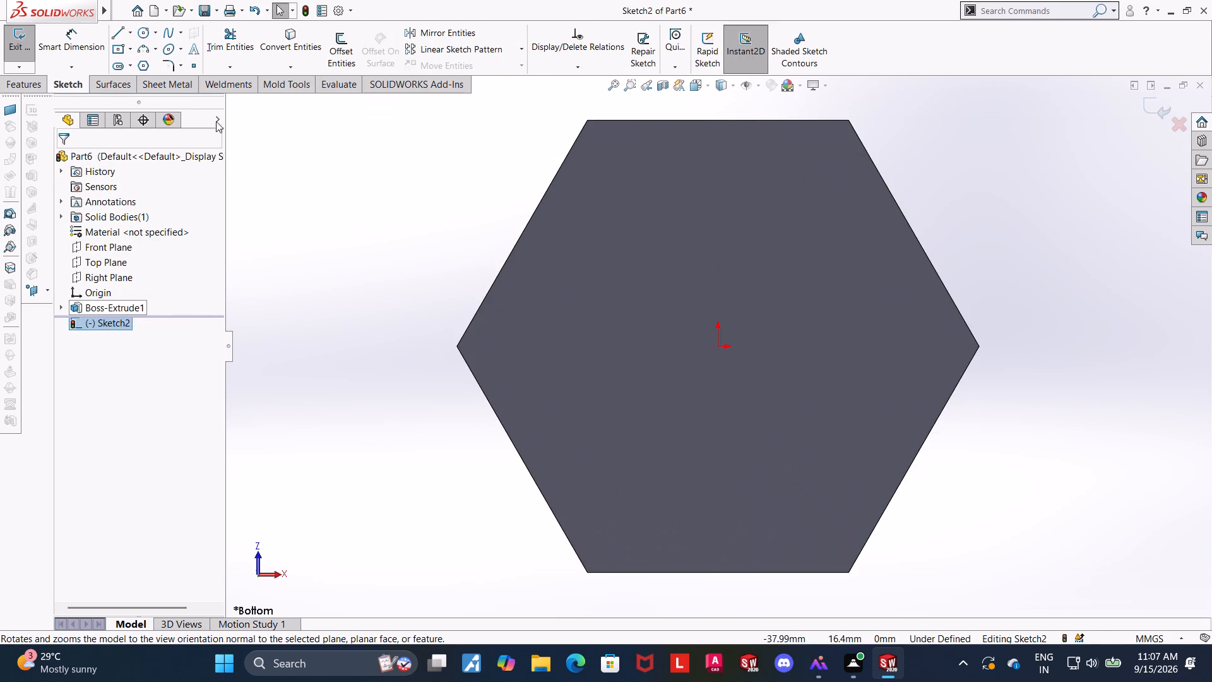
pyautogui.click(142, 27)
pyautogui.click(715, 347)
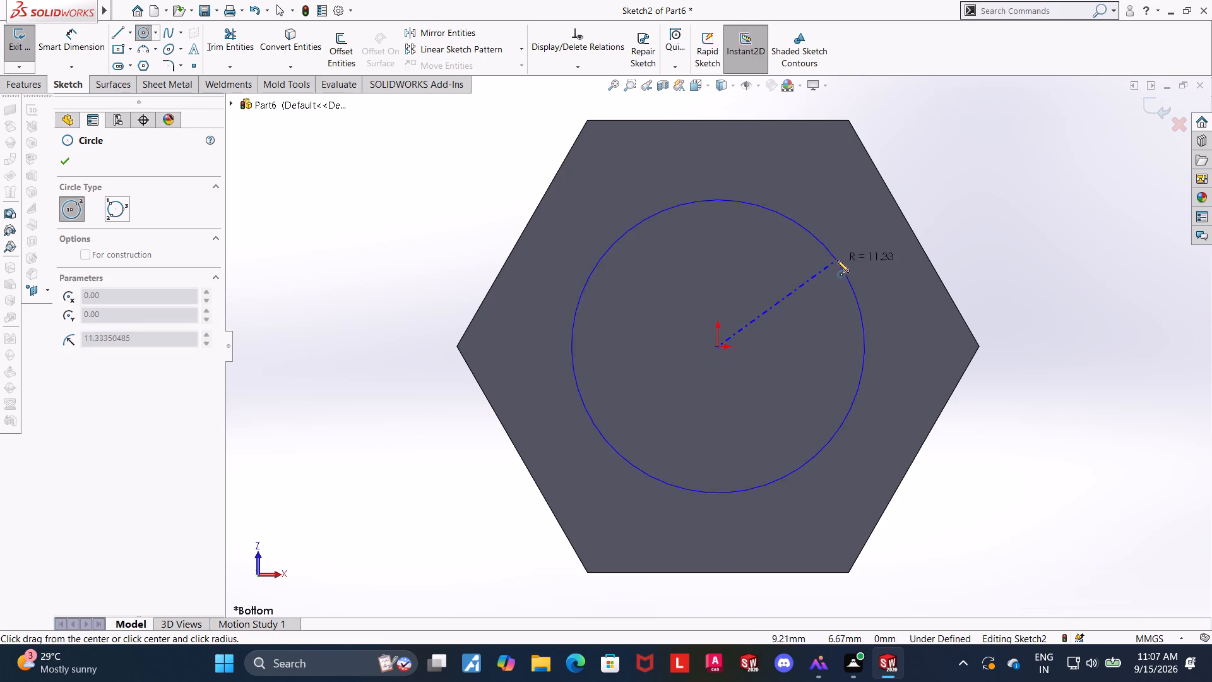
pyautogui.click(841, 254)
pyautogui.press('Escape')
pyautogui.press('Escape')
# Dimension the circle's diameter on the underside of the hexagonal block as 26 mm.
pyautogui.click(82, 39)
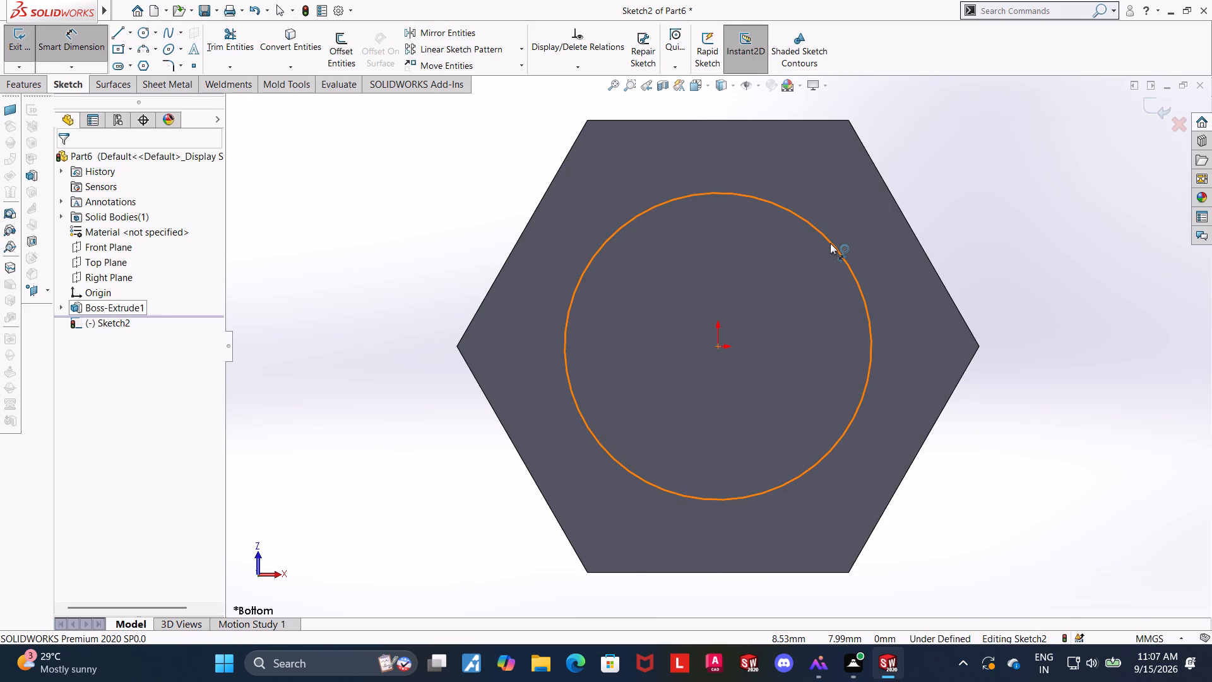
pyautogui.click(830, 243)
pyautogui.doubleClick(845, 217)
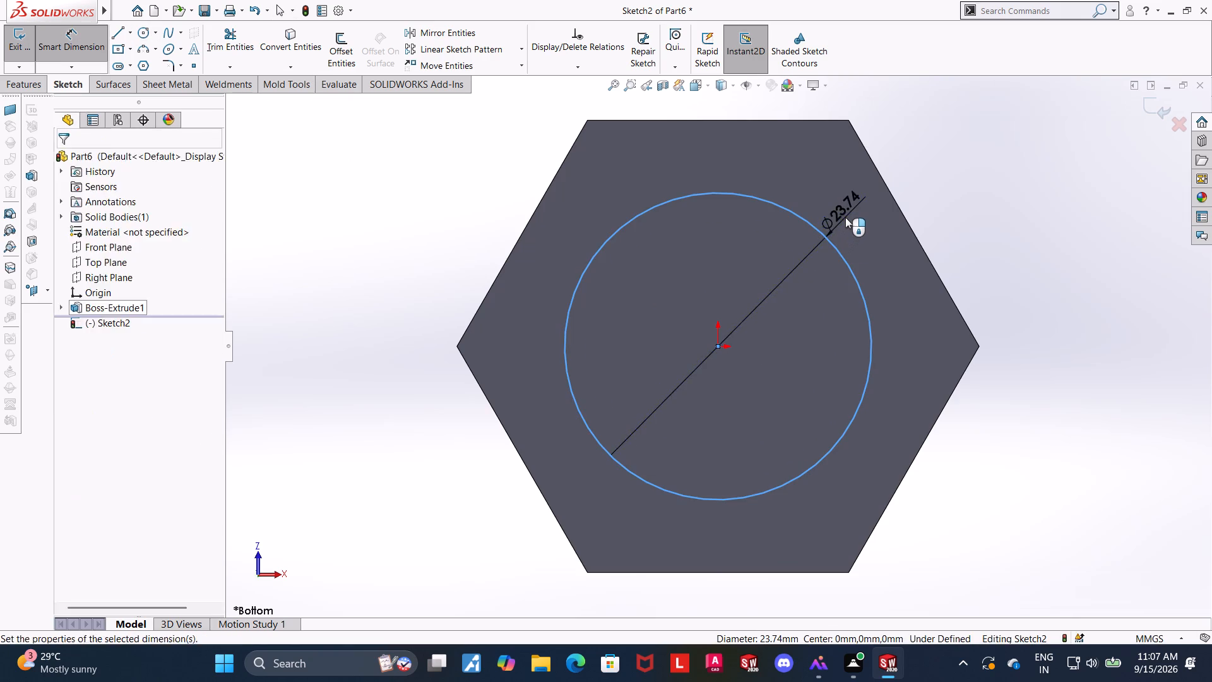
pyautogui.write('26')
pyautogui.press('Return')
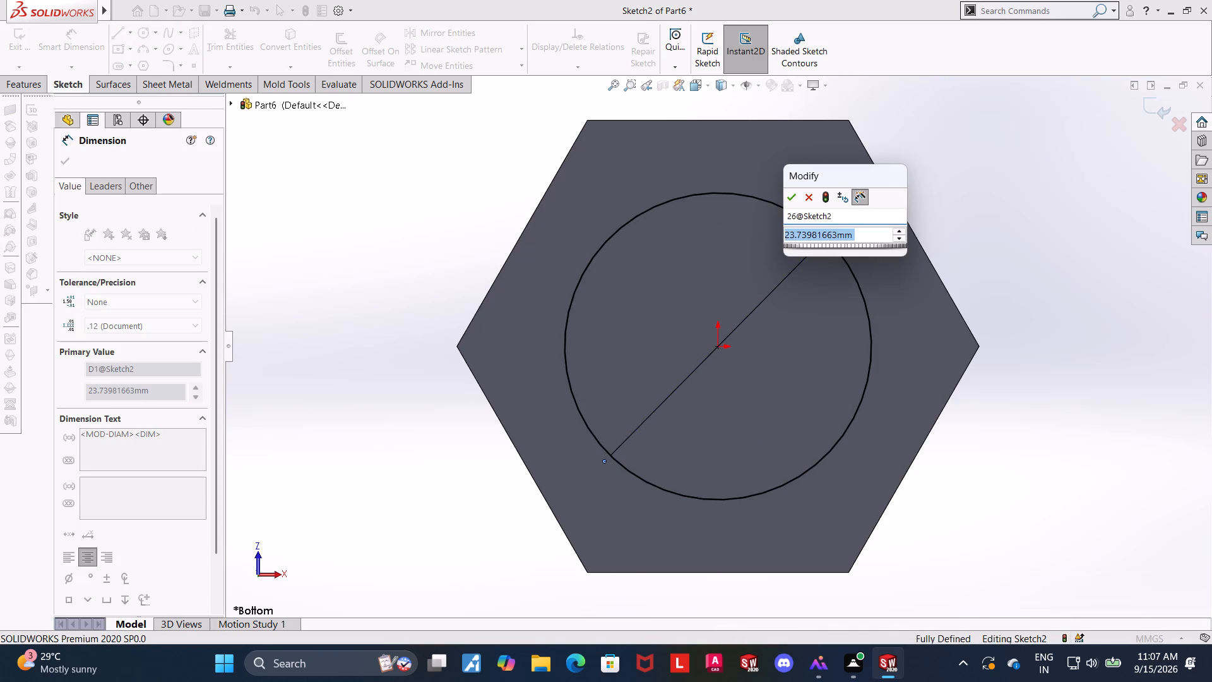
pyautogui.write('26')
pyautogui.press('Return')
pyautogui.press('Escape')
pyautogui.press('Escape')
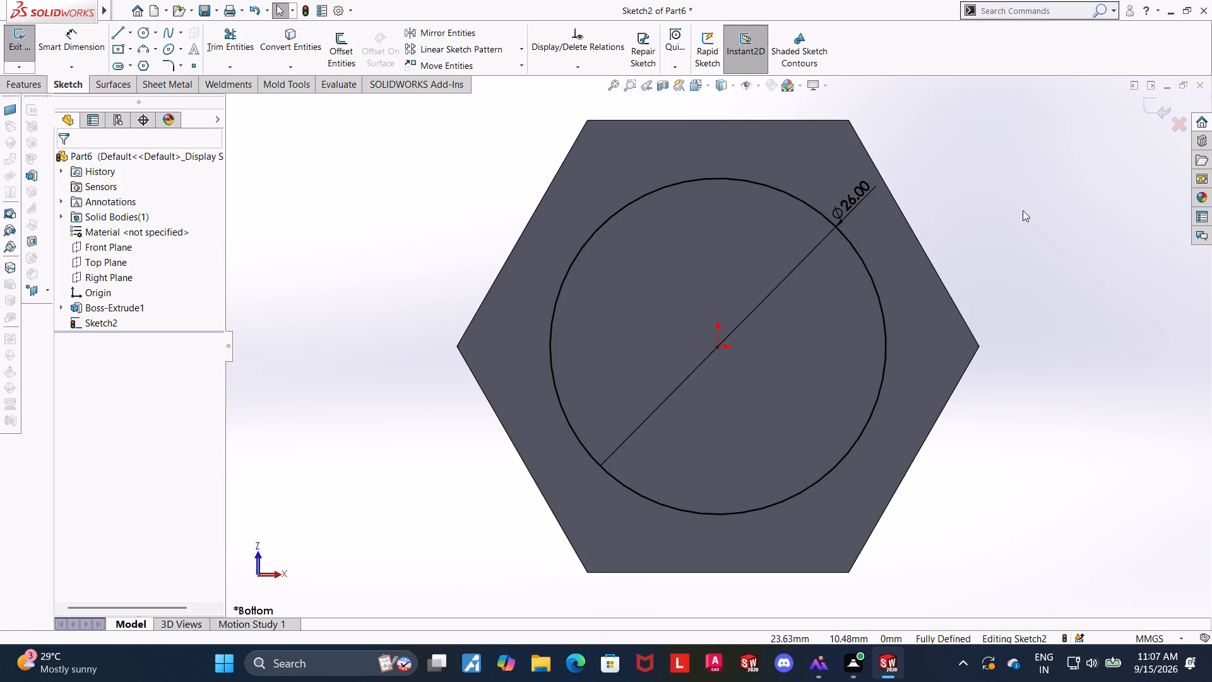
# Close the sketch and extrude the circle 300 mm away from the hexagonal head with the Blind end condition.
pyautogui.moveTo(1019, 206); pyautogui.dragTo(1016, 280, button='middle')
pyautogui.click(1168, 109)
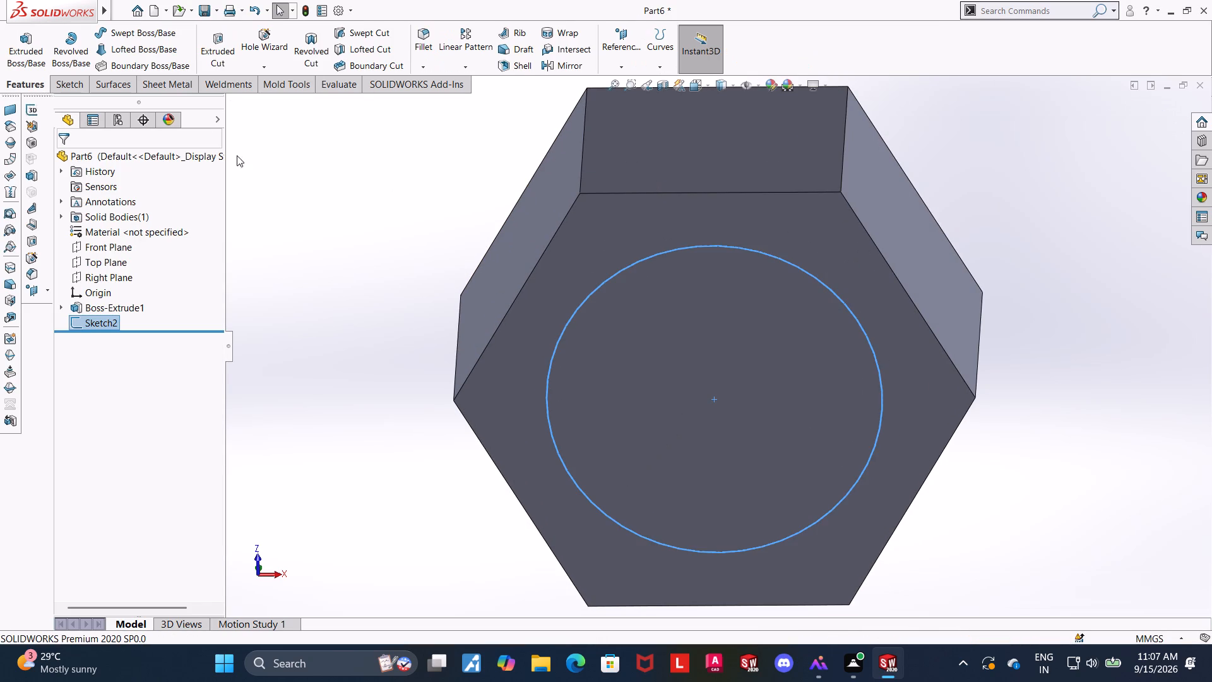
pyautogui.click(28, 39)
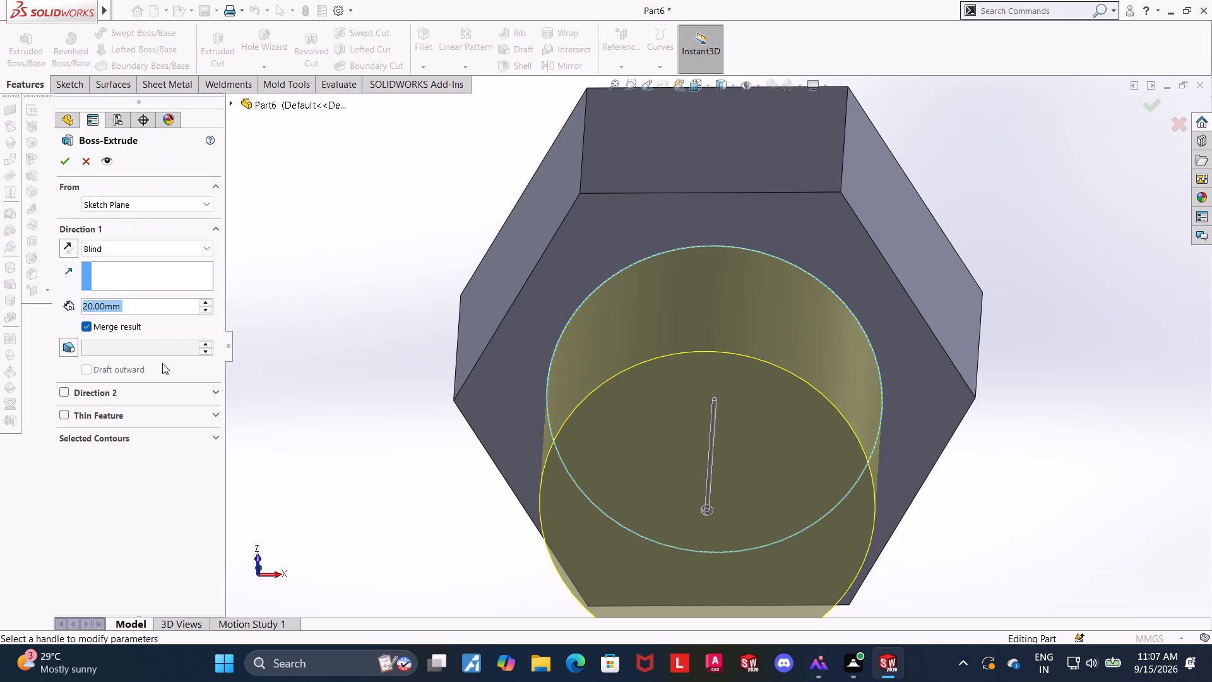
pyautogui.write('300')
pyautogui.press('Return')
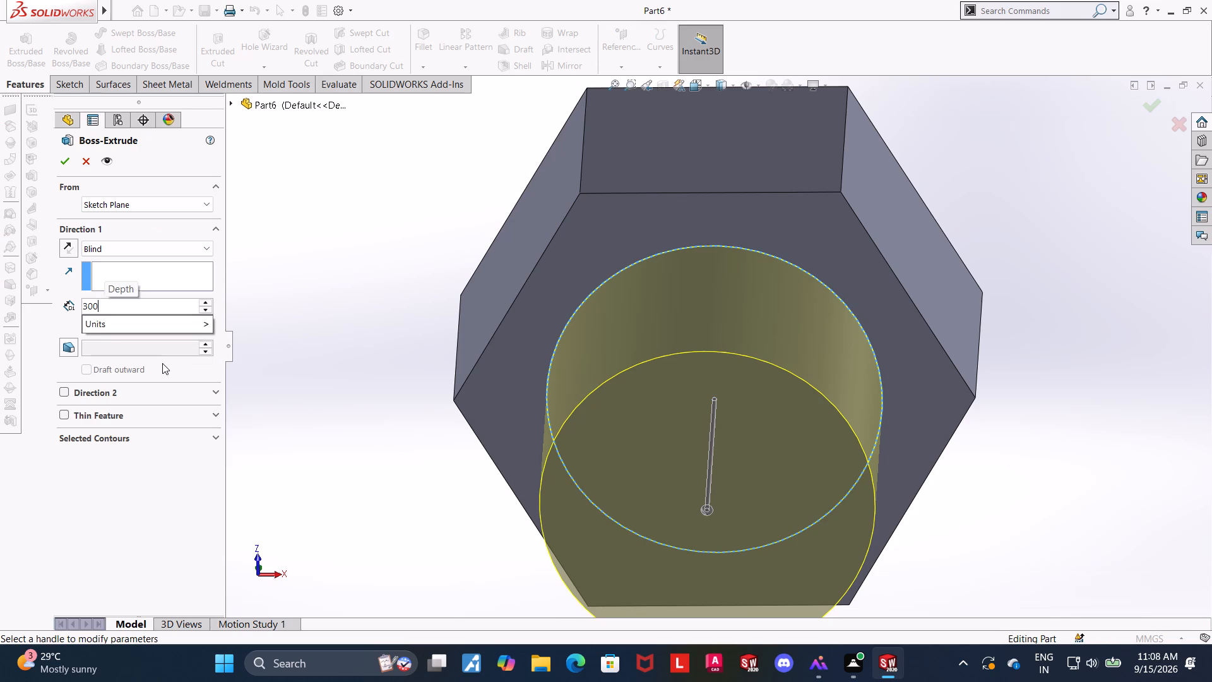
pyautogui.click(57, 157)
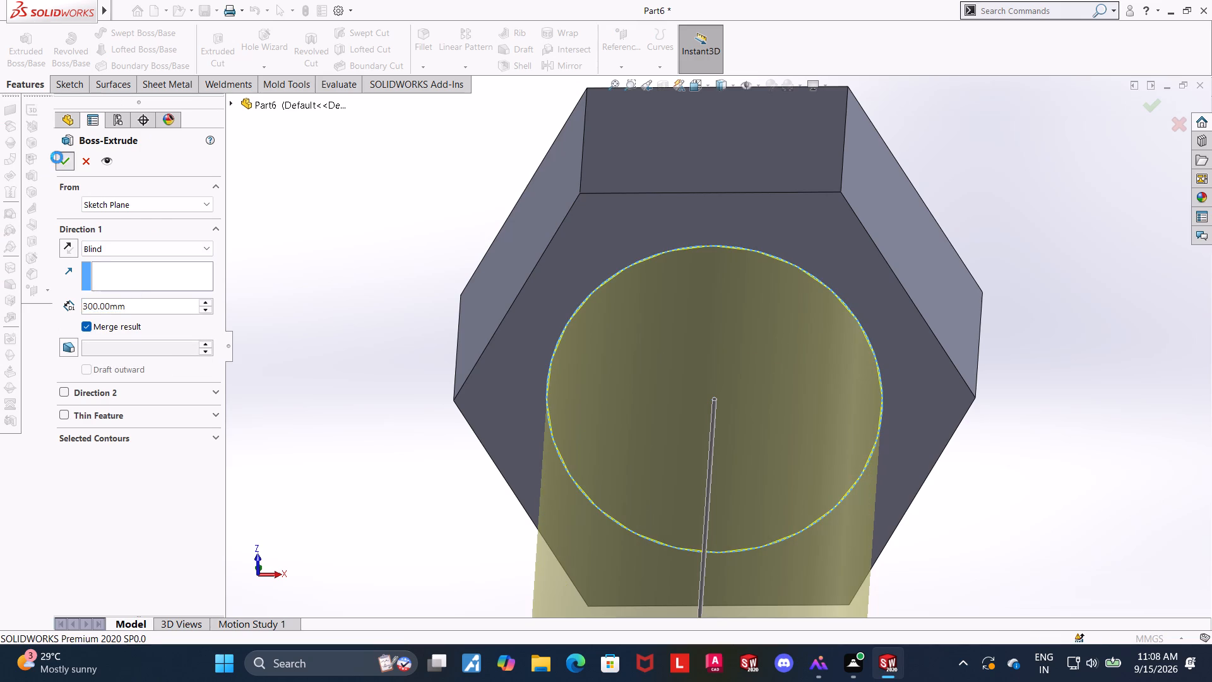
pyautogui.click(429, 361)
# Examine the hexagonal head and long shaft from several viewing angles.
pyautogui.scroll(13, 390, 342)
pyautogui.moveTo(744, 410); pyautogui.dragTo(738, 520, button='middle')
pyautogui.scroll(2, 747, 411)
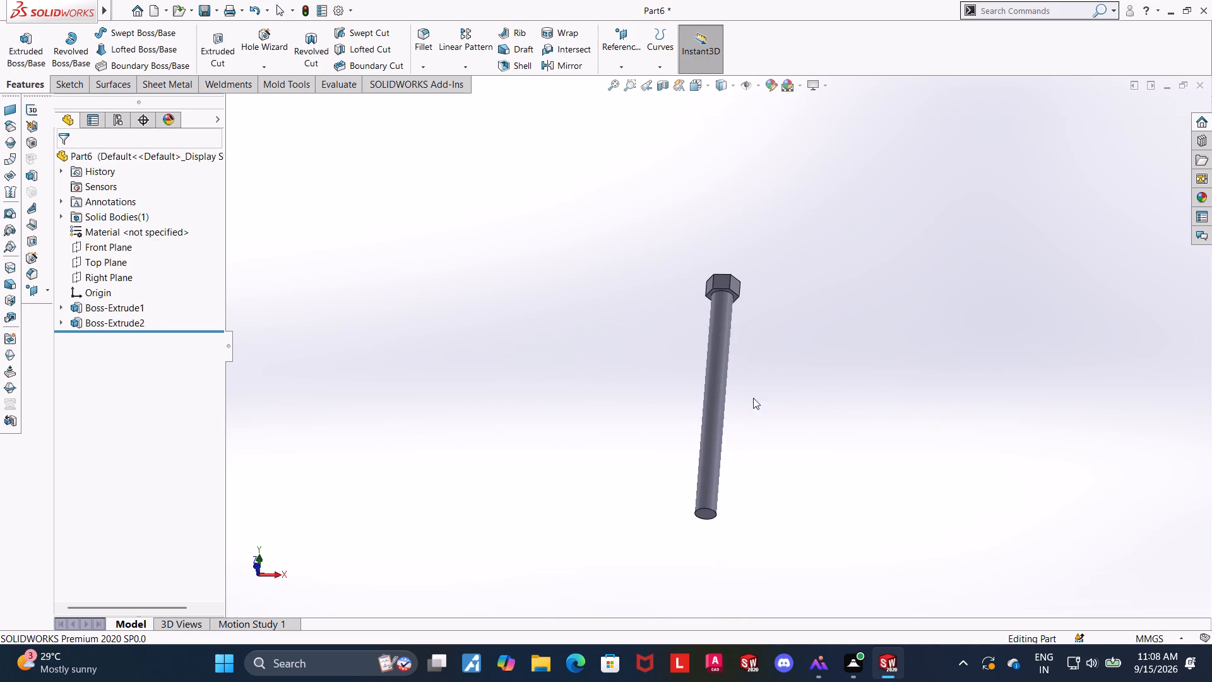
pyautogui.scroll(-3, 795, 310)
pyautogui.moveTo(787, 338); pyautogui.dragTo(769, 379, button='middle')
pyautogui.scroll(1, 720, 372)
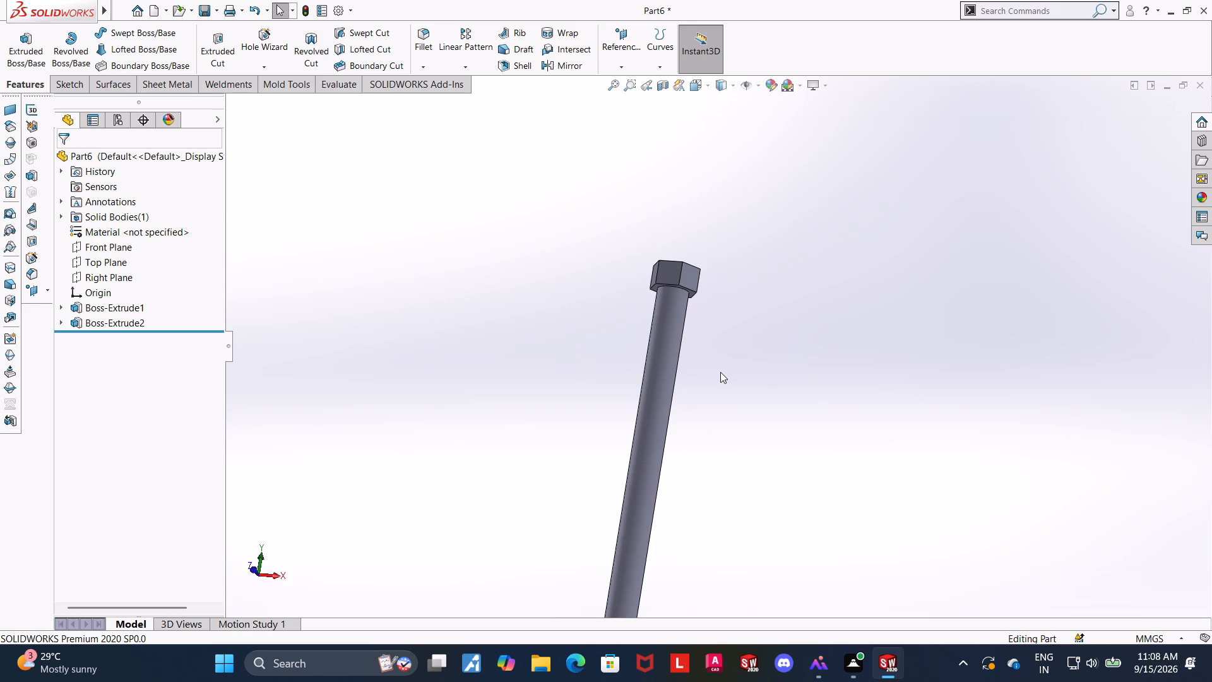
pyautogui.moveTo(716, 390); pyautogui.dragTo(702, 433, button='middle')
pyautogui.scroll(5, 696, 418)
pyautogui.scroll(-2, 704, 416)
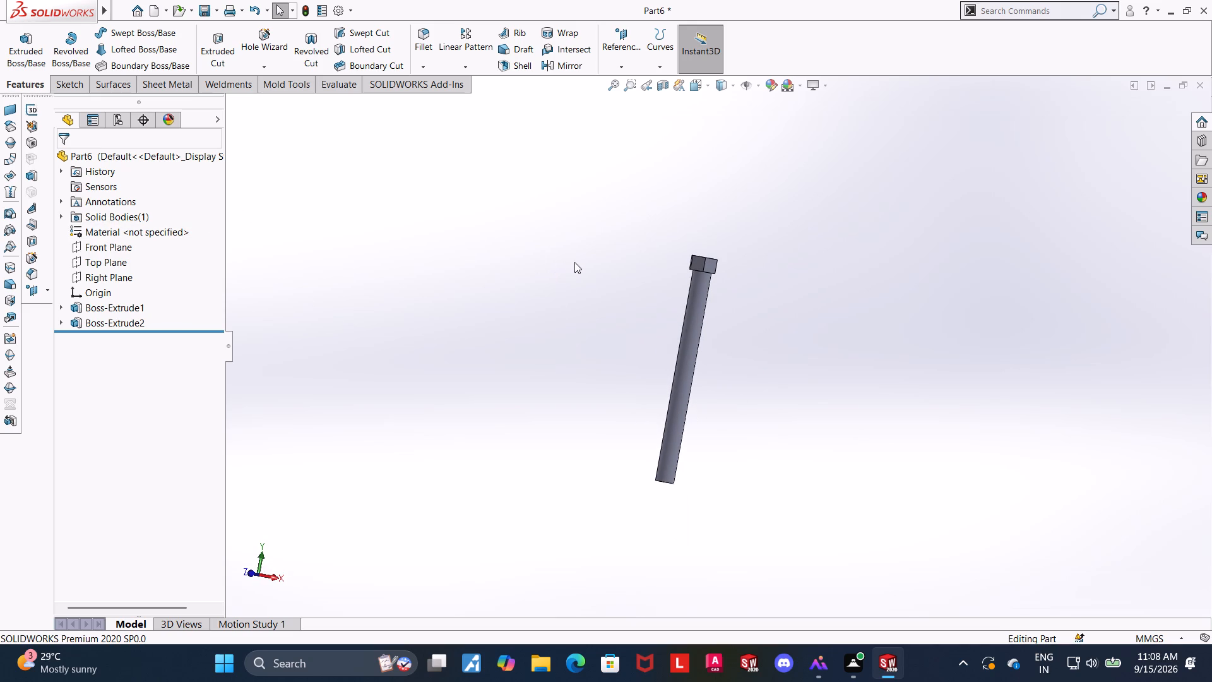
pyautogui.click(711, 264)
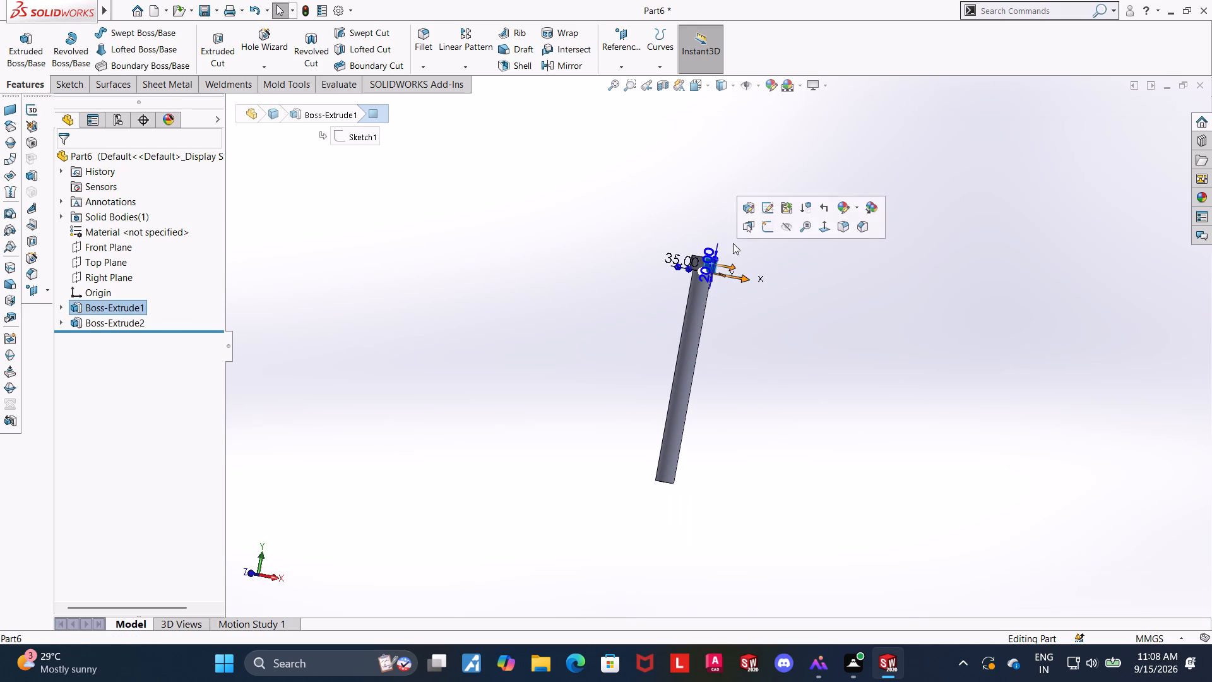
pyautogui.click(502, 275)
pyautogui.moveTo(478, 332); pyautogui.dragTo(498, 332, button='middle')
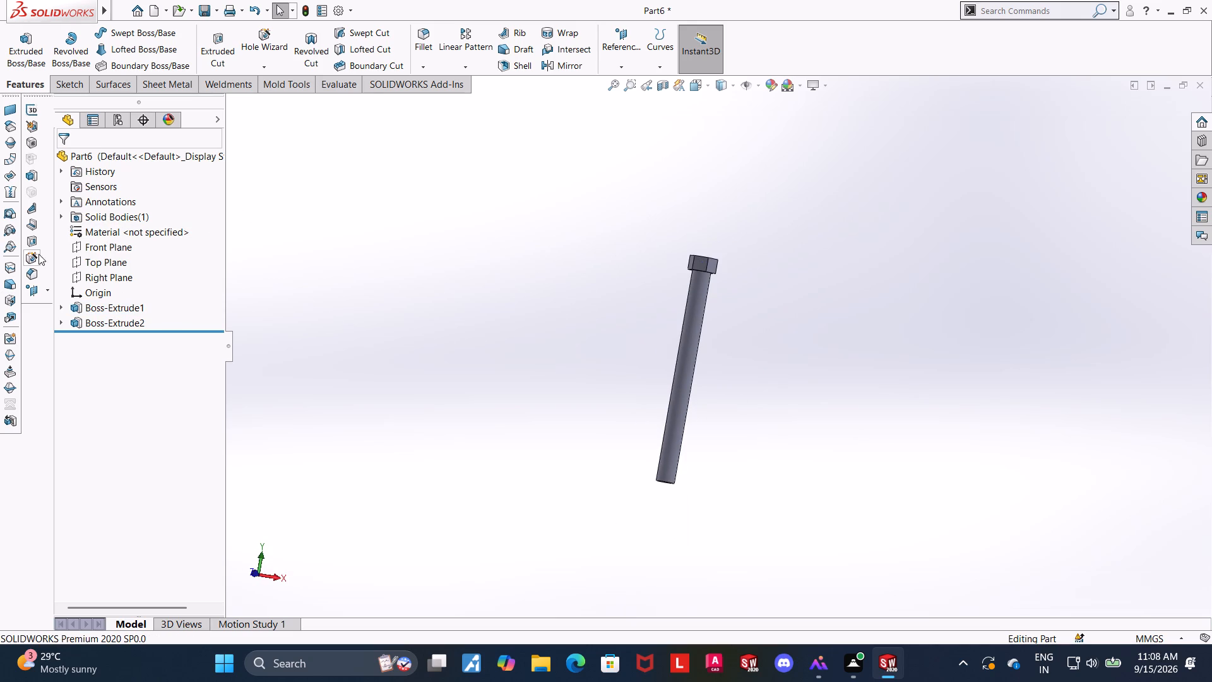
# Start a sketch on the Front Plane and draw a three-point arc of about 3.3 mm radius across the head's upper right corner.
pyautogui.click(85, 244)
pyautogui.click(153, 227)
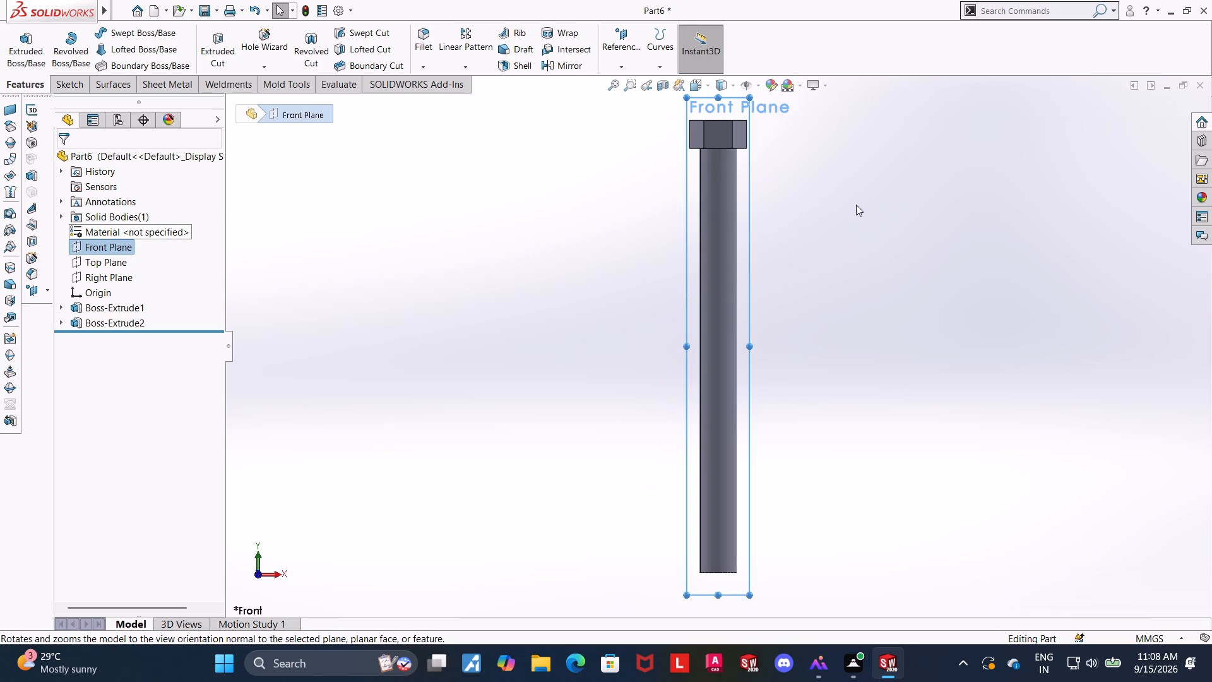
pyautogui.scroll(4, 791, 132)
pyautogui.scroll(-14, 762, 206)
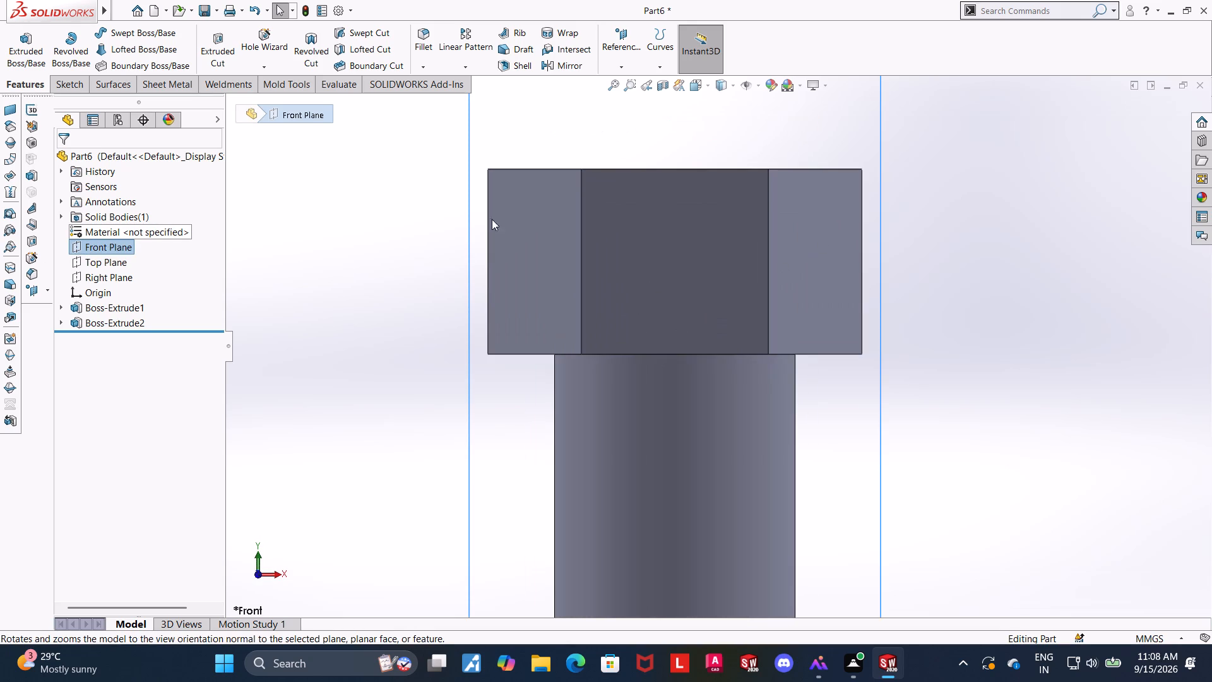
pyautogui.click(110, 244)
pyautogui.click(119, 228)
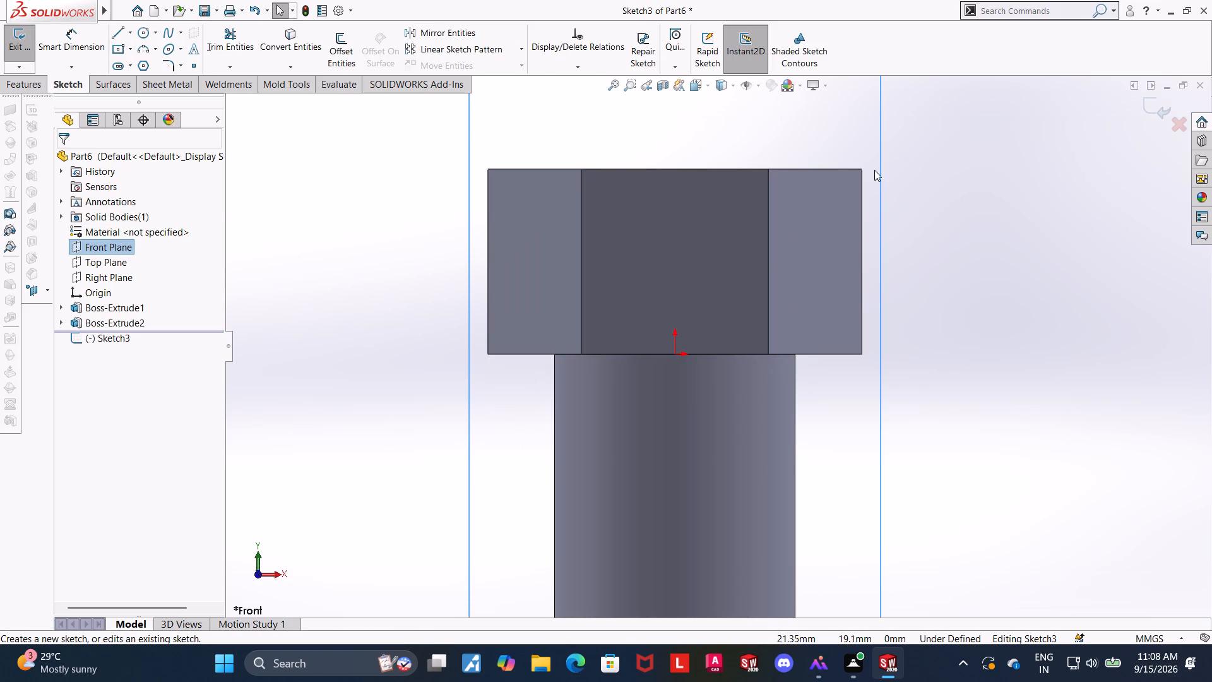
pyautogui.scroll(-4, 889, 161)
pyautogui.click(146, 50)
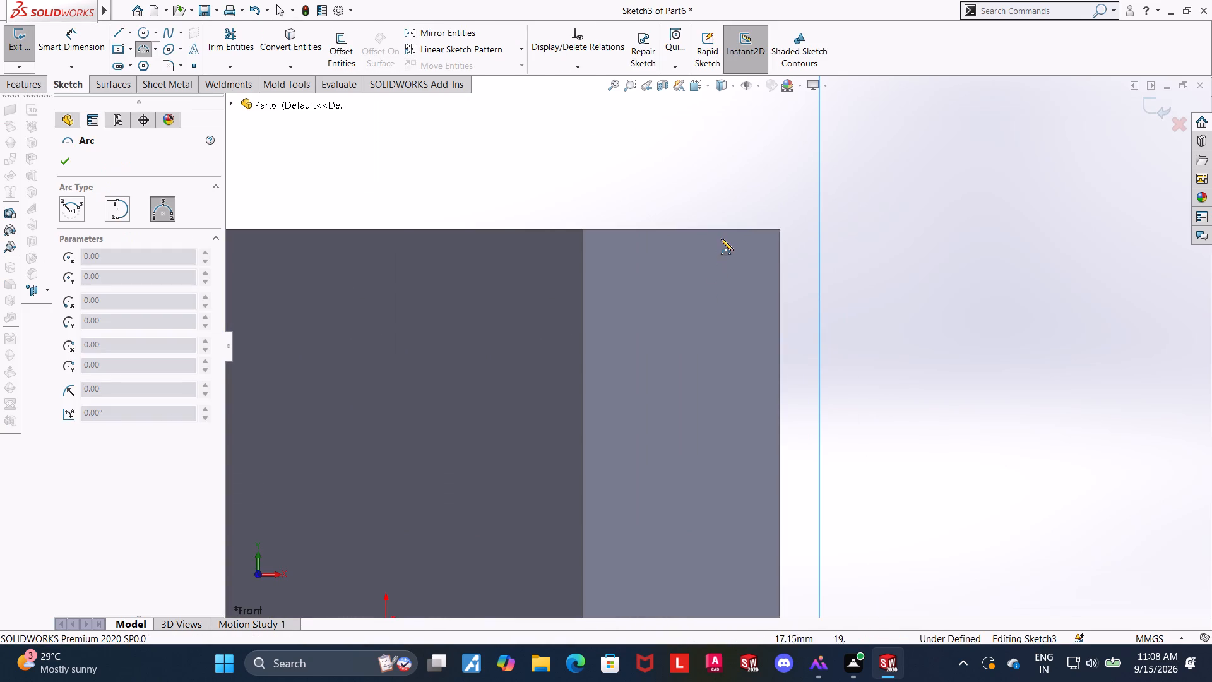
pyautogui.click(723, 230)
pyautogui.click(780, 299)
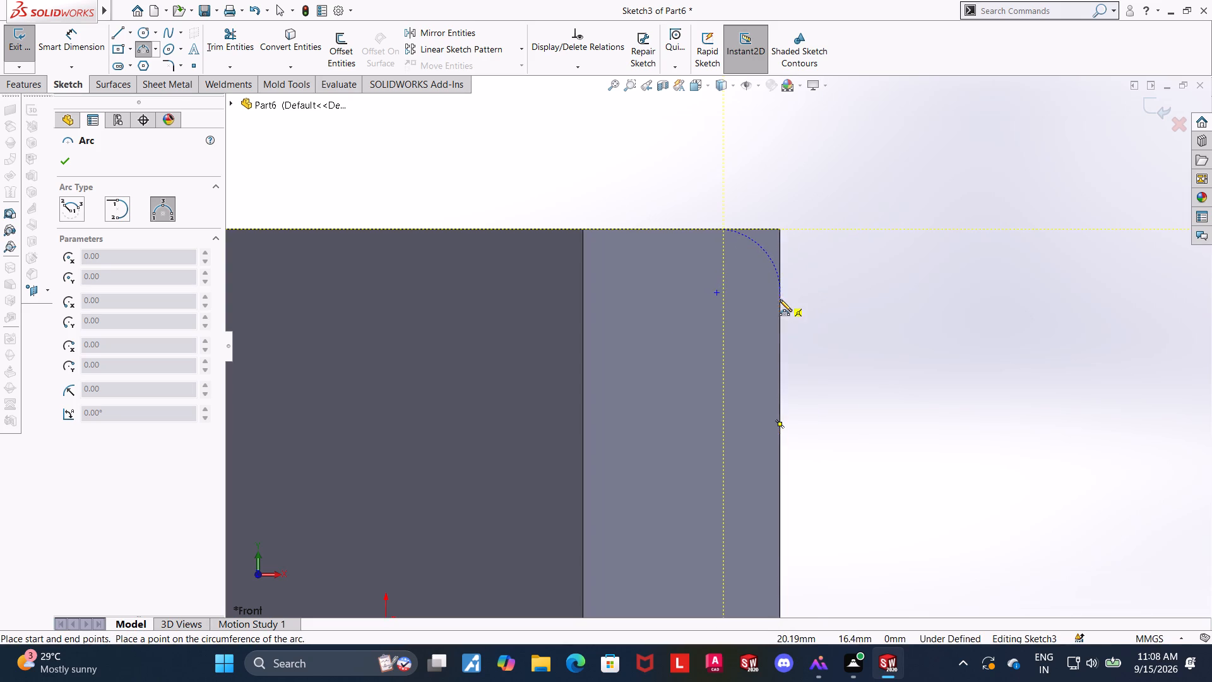
pyautogui.click(764, 249)
pyautogui.press('Escape')
pyautogui.press('Escape')
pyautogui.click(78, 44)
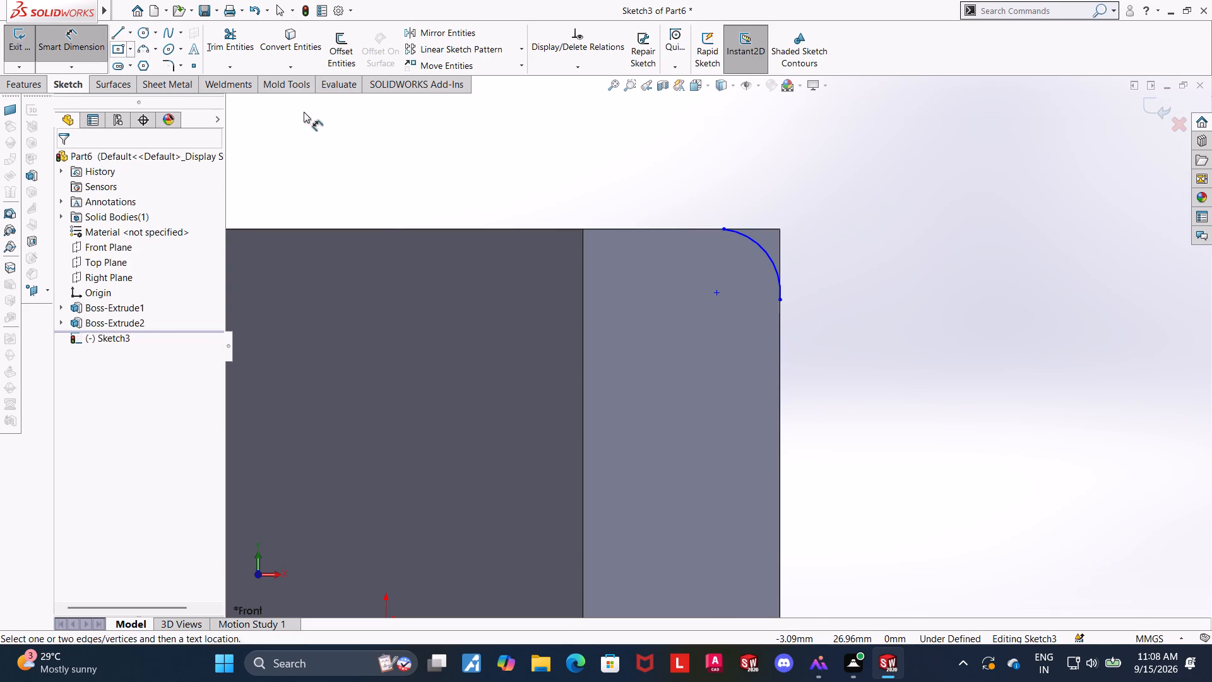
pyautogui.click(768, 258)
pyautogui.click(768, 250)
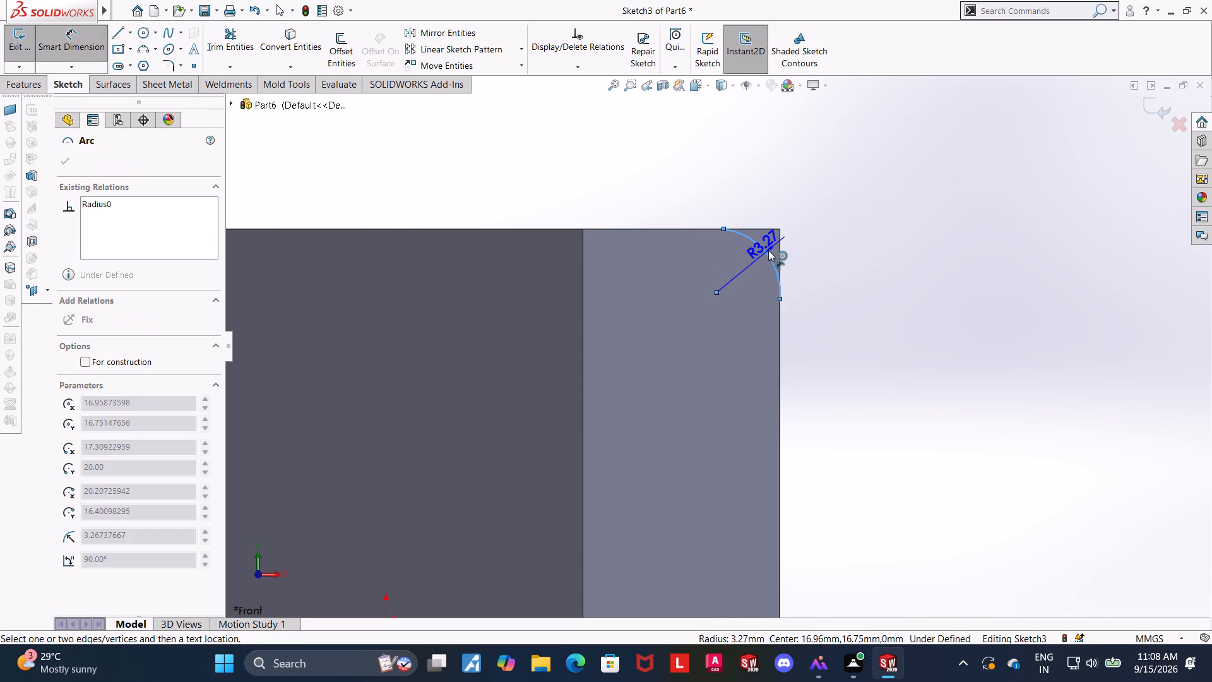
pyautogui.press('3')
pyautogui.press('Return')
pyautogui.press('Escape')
# Dimension the corner arc's radius as 3 mm.
pyautogui.scroll(-3, 775, 234)
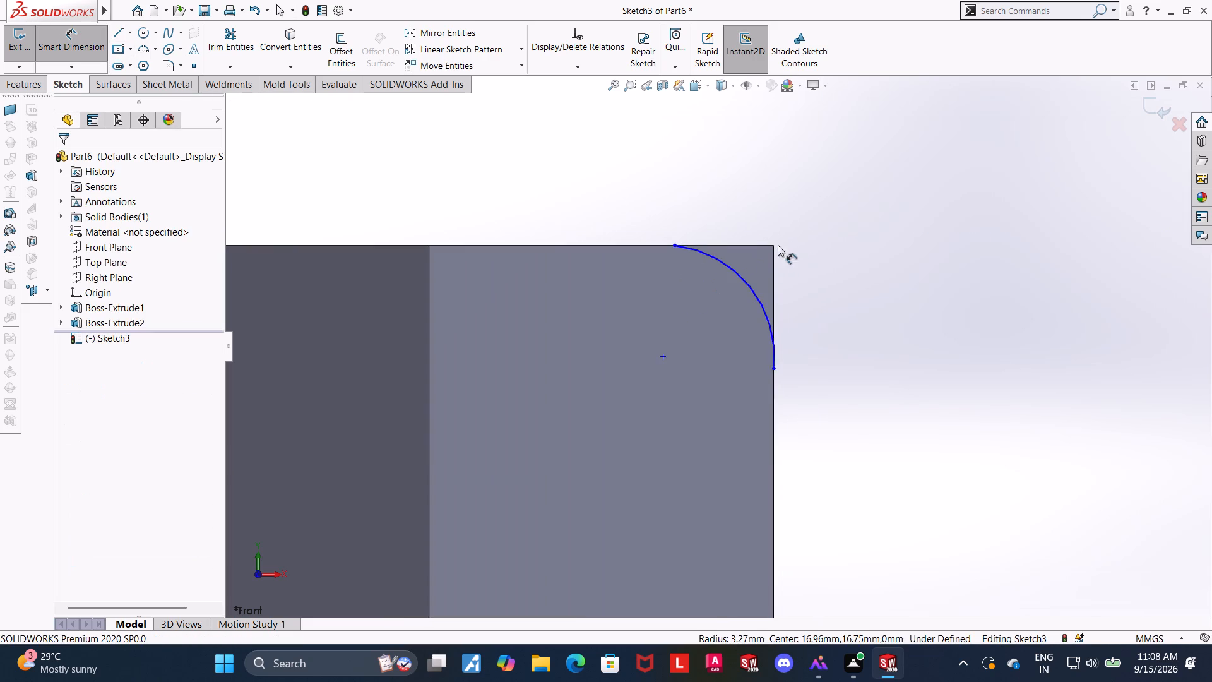
pyautogui.click(732, 271)
pyautogui.click(743, 267)
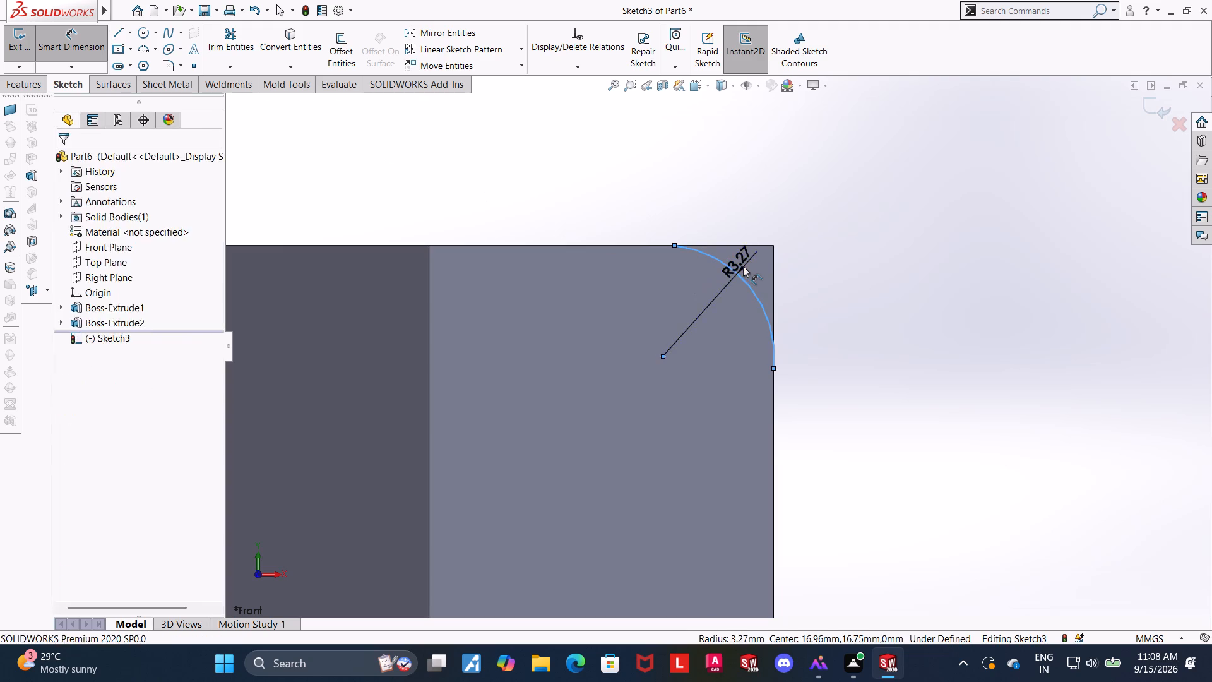
pyautogui.press('3')
pyautogui.press('Return')
pyautogui.press('Escape')
pyautogui.press('Escape')
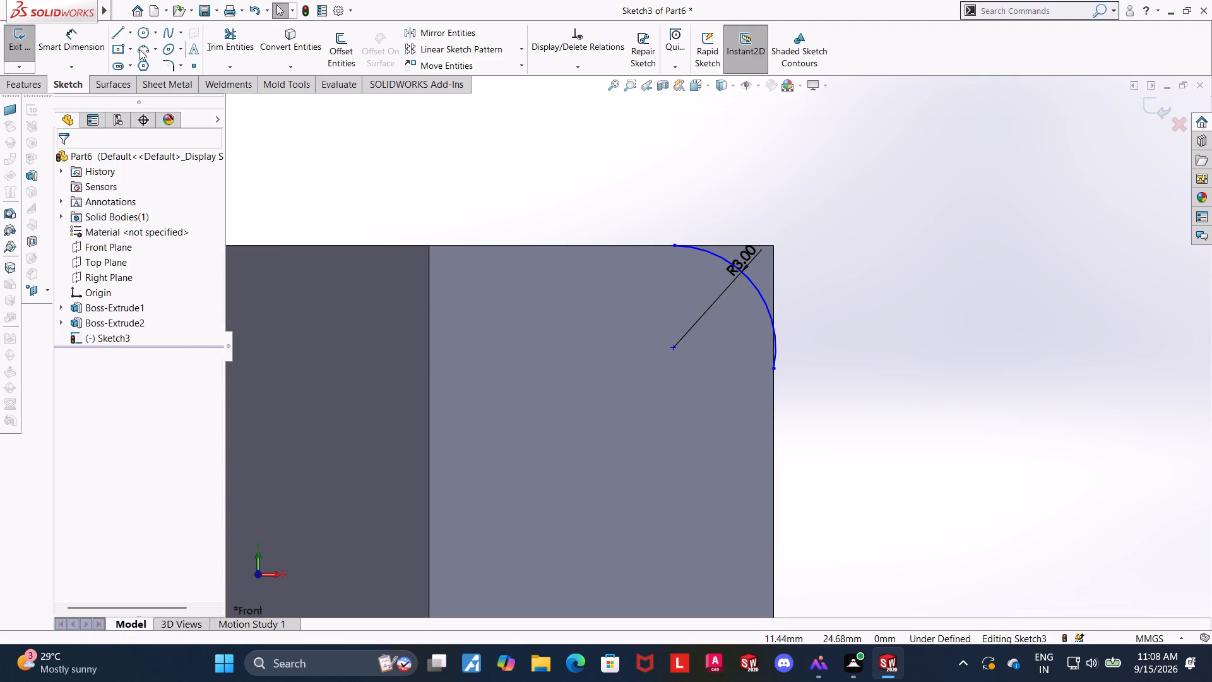
# Close the arc profile with a horizontal and a vertical line meeting at the head's upper right corner.
pyautogui.click(119, 32)
pyautogui.click(674, 244)
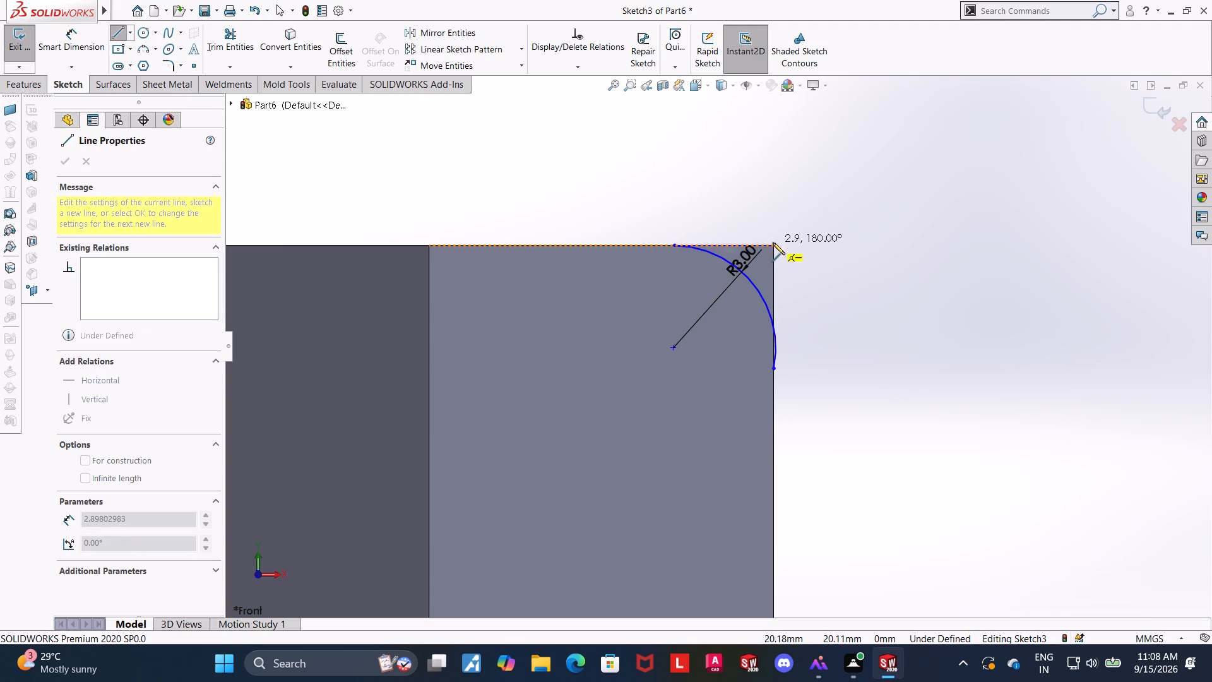
pyautogui.click(775, 246)
pyautogui.click(774, 368)
pyautogui.press('Escape')
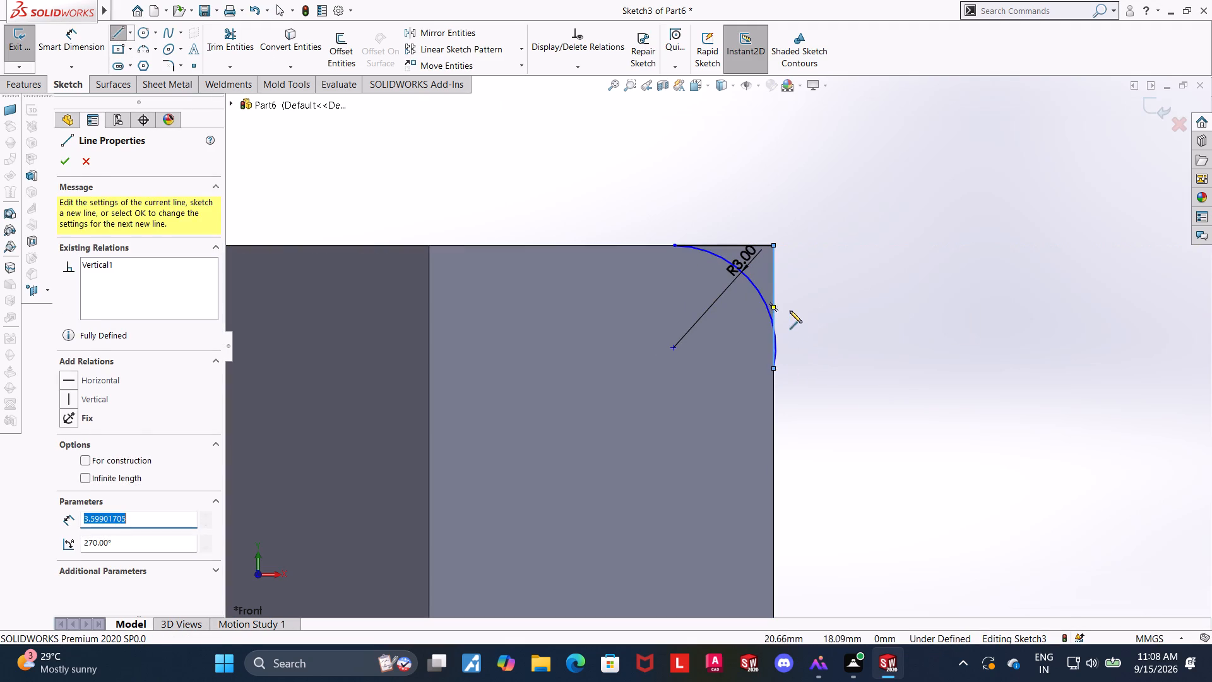
pyautogui.press('Escape')
# Dimension the vertical line of the corner profile as 3 mm.
pyautogui.scroll(-3, 798, 304)
pyautogui.click(80, 42)
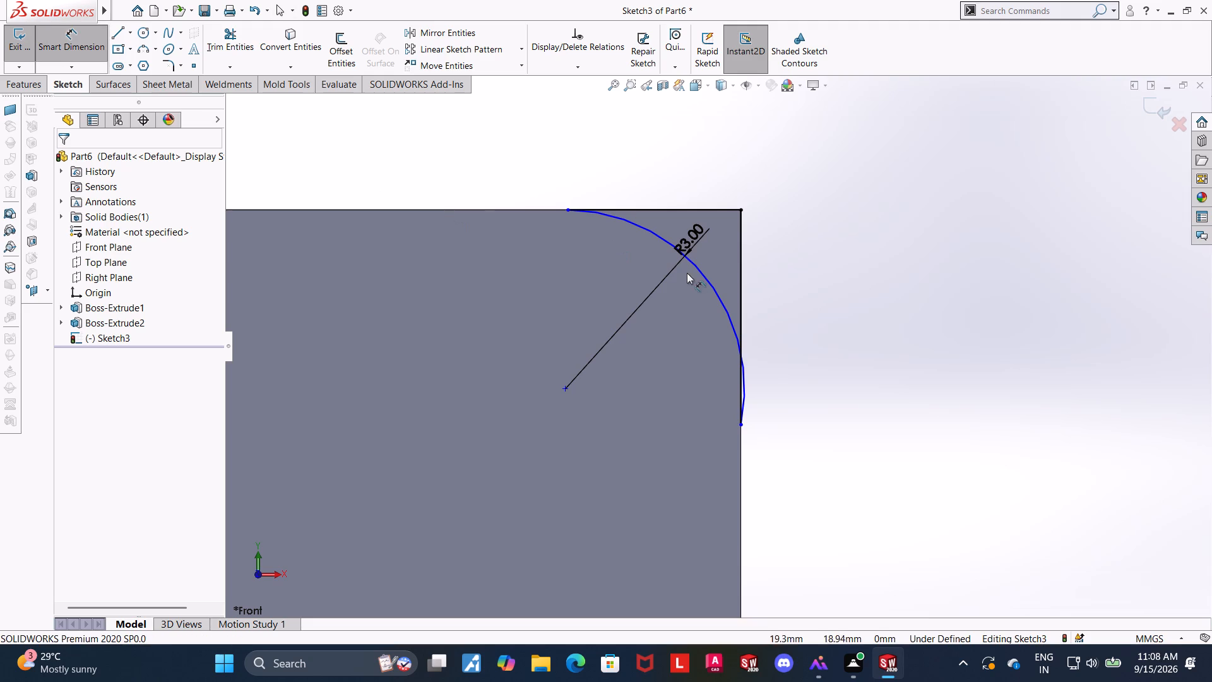
pyautogui.click(741, 282)
pyautogui.click(781, 302)
pyautogui.press('3')
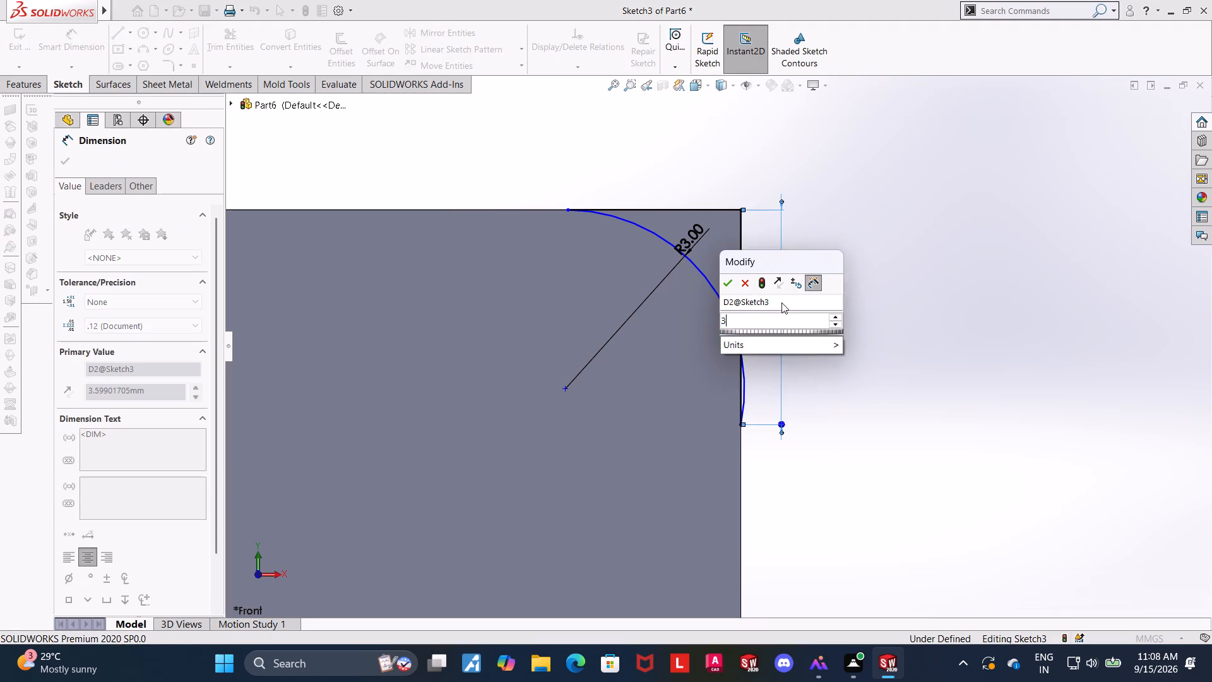
pyautogui.press('Return')
pyautogui.press('Escape')
pyautogui.press('Escape')
# Dimension the horizontal line of the corner profile as 1.5 mm.
pyautogui.click(59, 33)
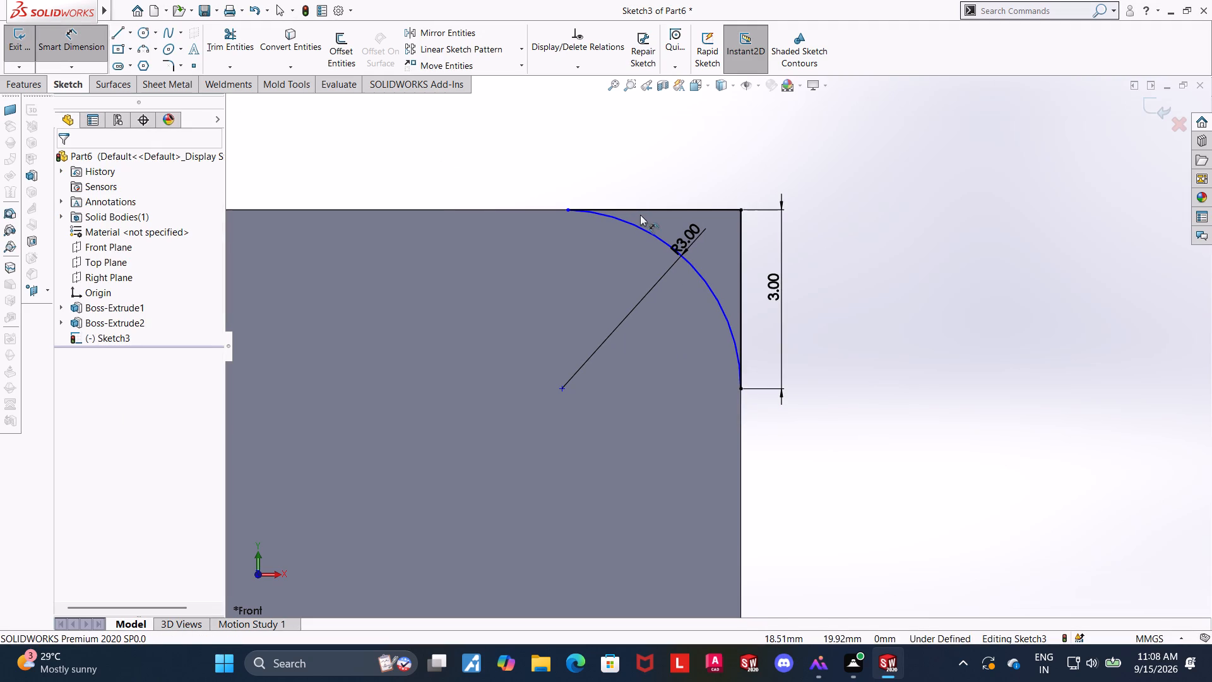
pyautogui.click(639, 209)
pyautogui.click(639, 186)
pyautogui.write('1.5')
pyautogui.press('Return')
pyautogui.press('Escape')
# Set the corner profile's vertical dimension to 1.5 mm.
pyautogui.doubleClick(771, 289)
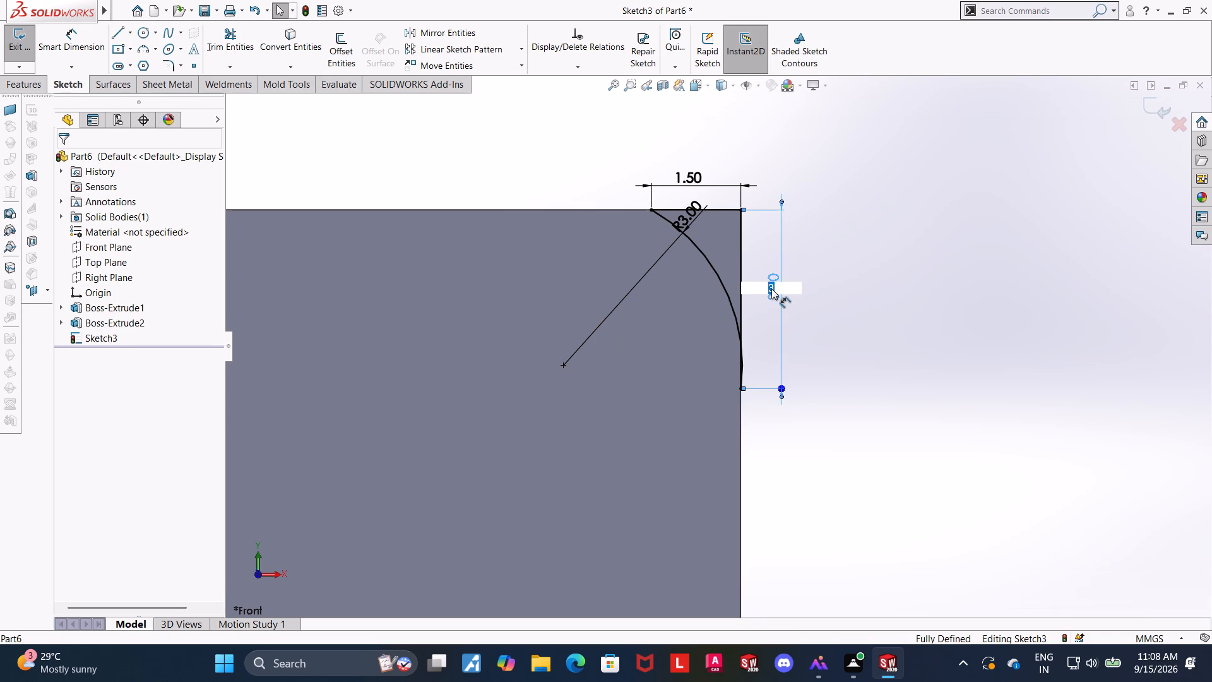
pyautogui.moveTo(785, 290); pyautogui.dragTo(754, 287)
pyautogui.write('1.5')
pyautogui.press('Return')
pyautogui.press('Escape')
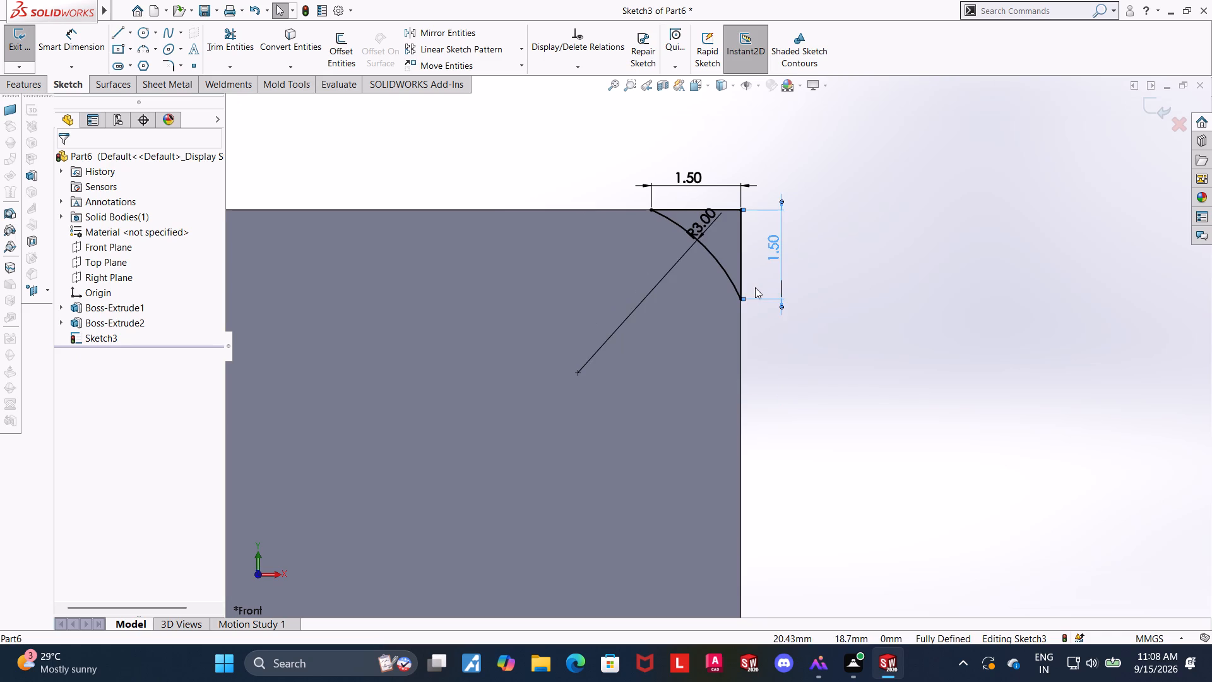
# Close the sketch containing the corner arc profile.
pyautogui.scroll(-3, 797, 237)
pyautogui.scroll(-3, 662, 182)
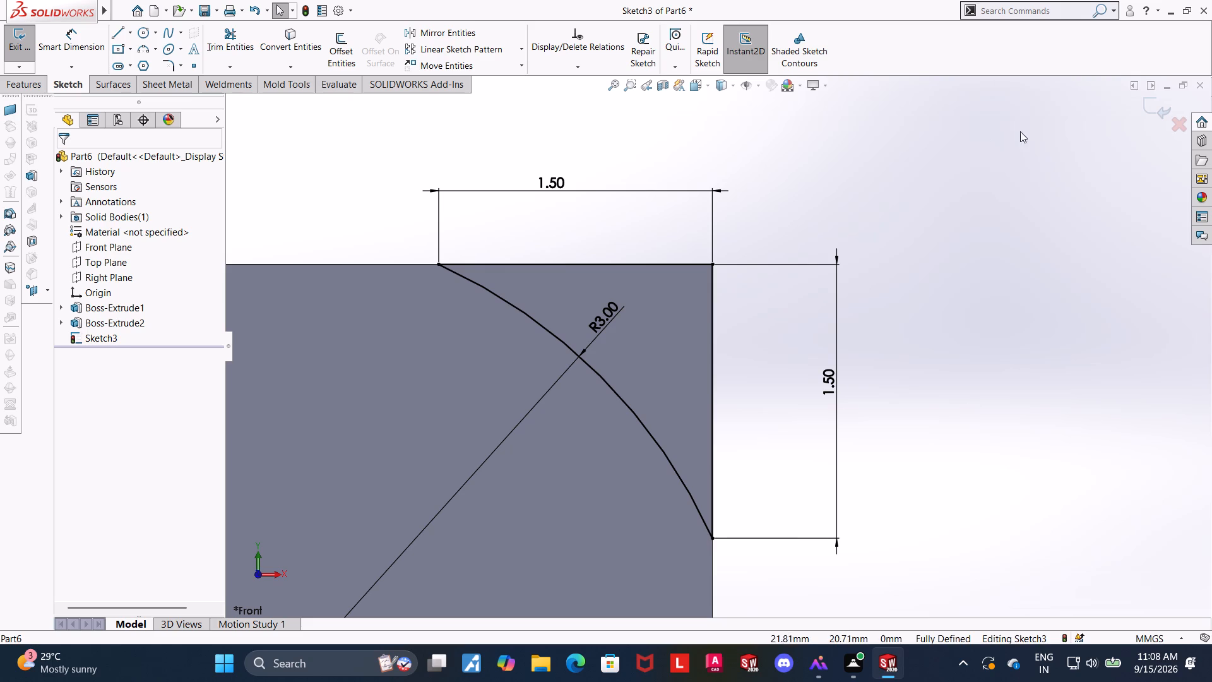
pyautogui.click(1157, 111)
pyautogui.scroll(6, 978, 221)
pyautogui.scroll(6, 878, 288)
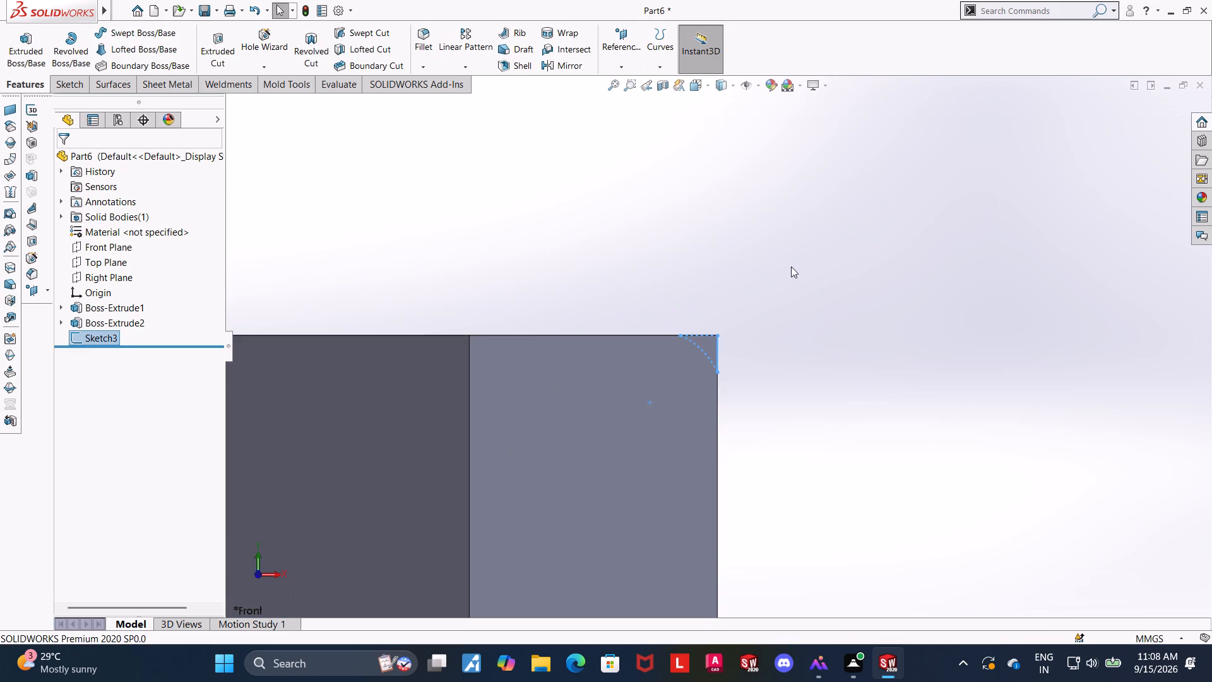
pyautogui.scroll(7, 255, 63)
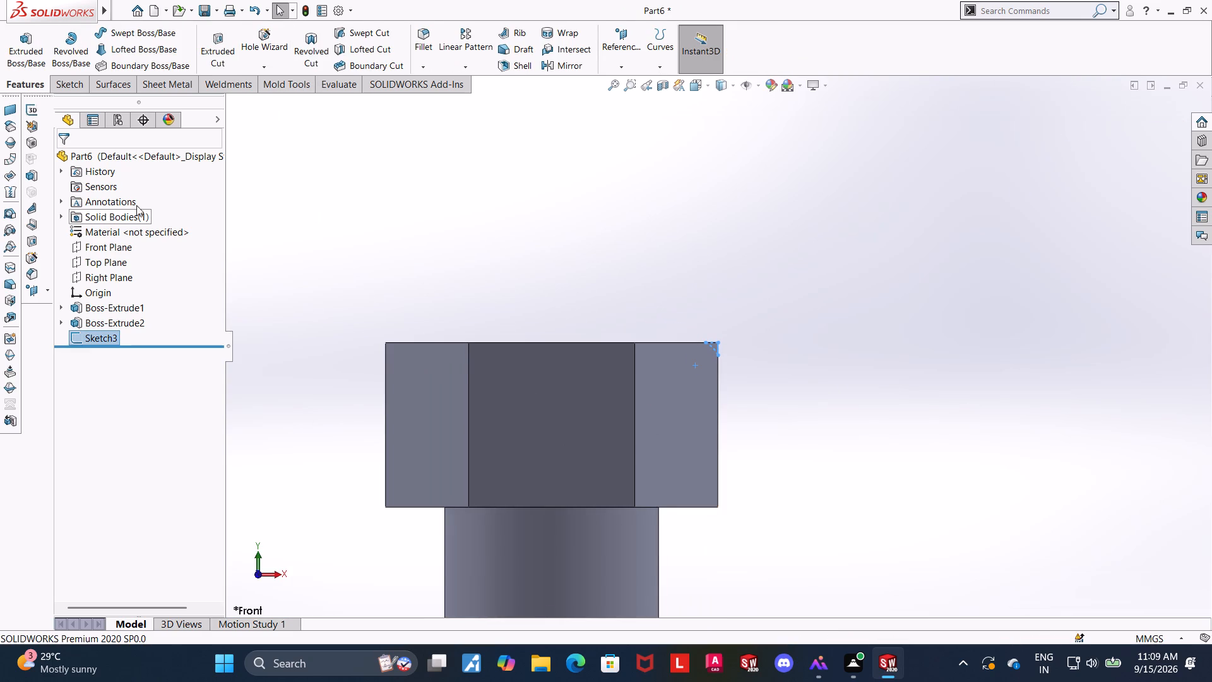
# Add a vertical centerline from the origin up past the bolt head to the corner profile sketch, and close the sketch.
pyautogui.click(104, 335)
pyautogui.click(118, 306)
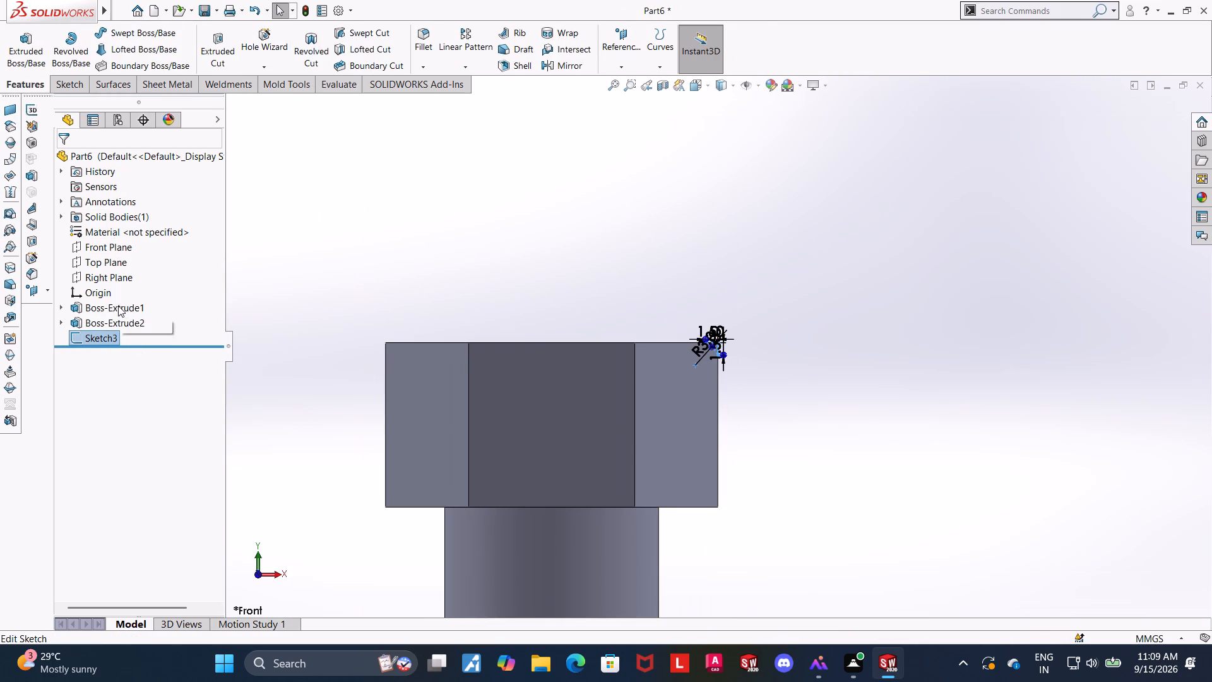
pyautogui.click(127, 33)
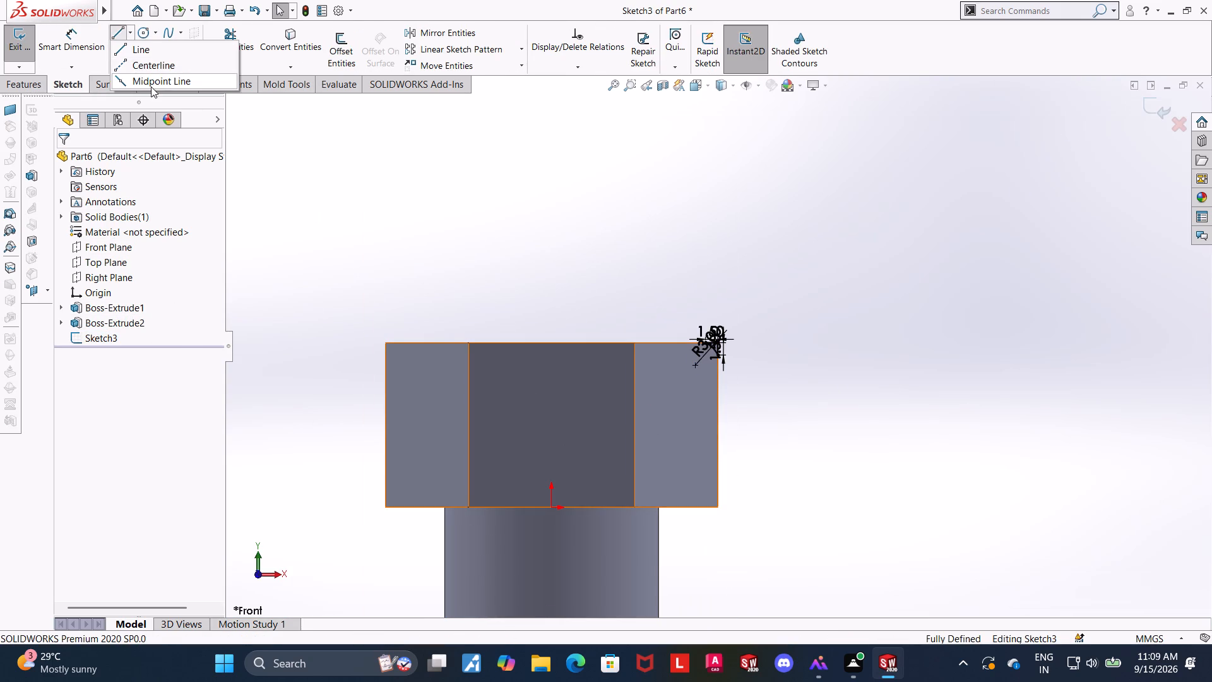
pyautogui.click(147, 72)
pyautogui.click(547, 508)
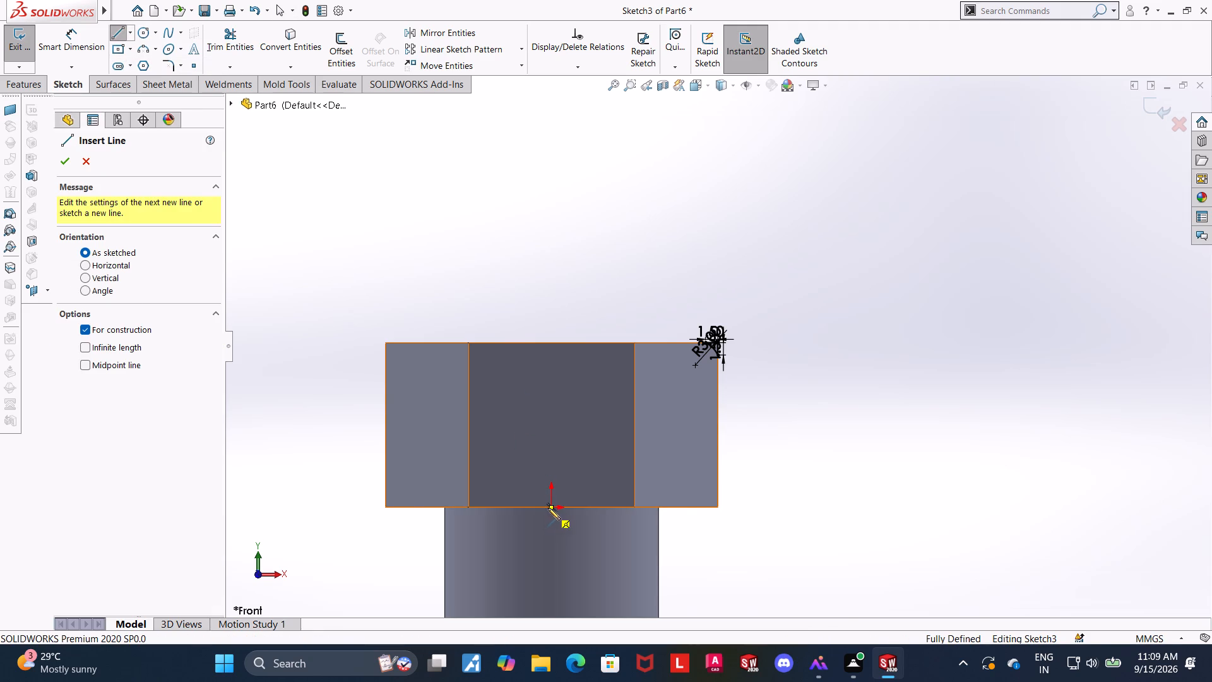
pyautogui.press('Escape')
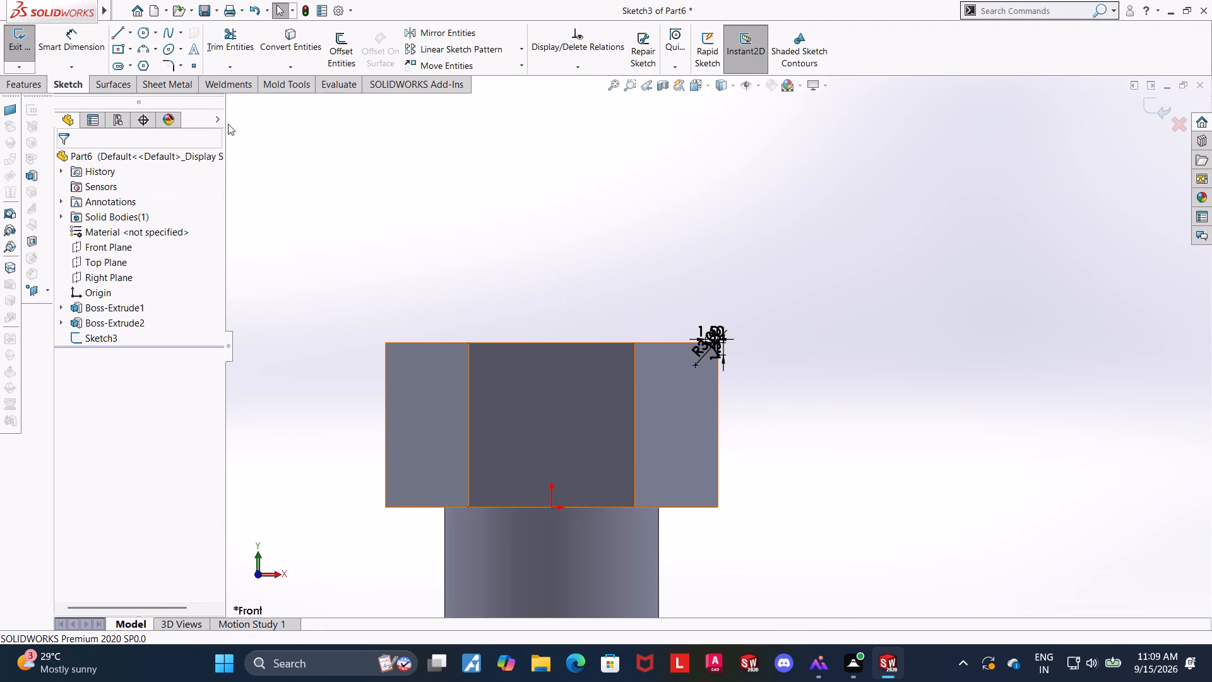
pyautogui.click(128, 35)
pyautogui.click(131, 59)
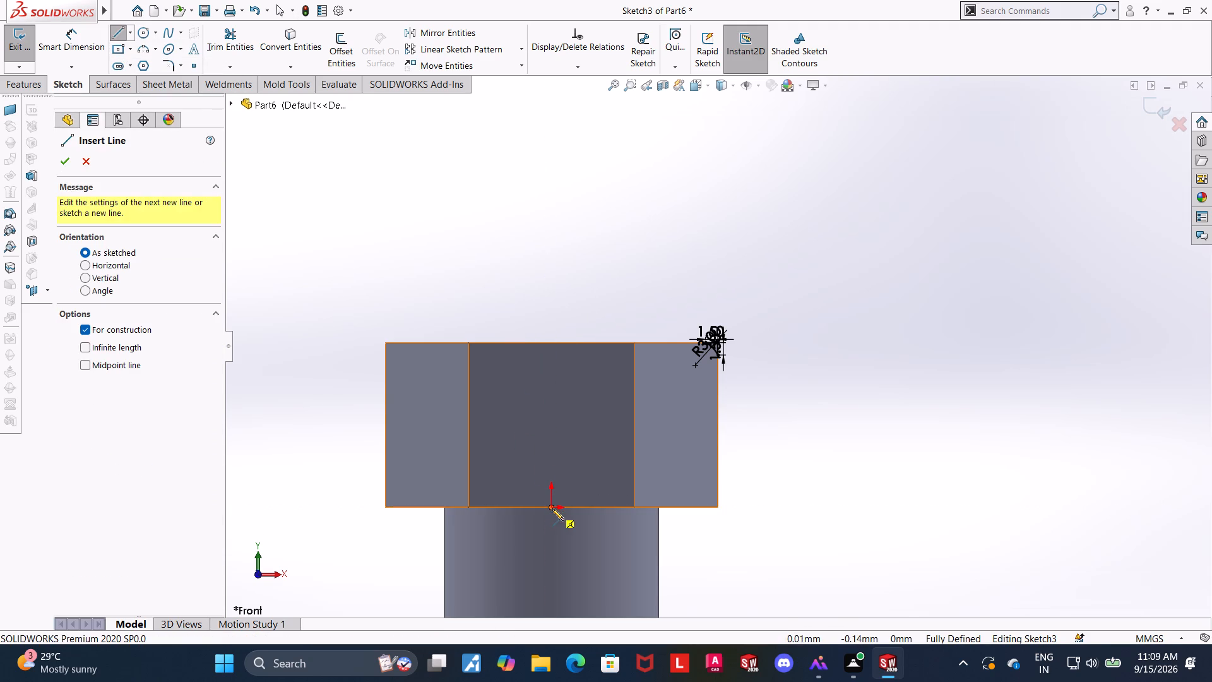
pyautogui.click(553, 508)
pyautogui.click(550, 198)
pyautogui.press('Escape')
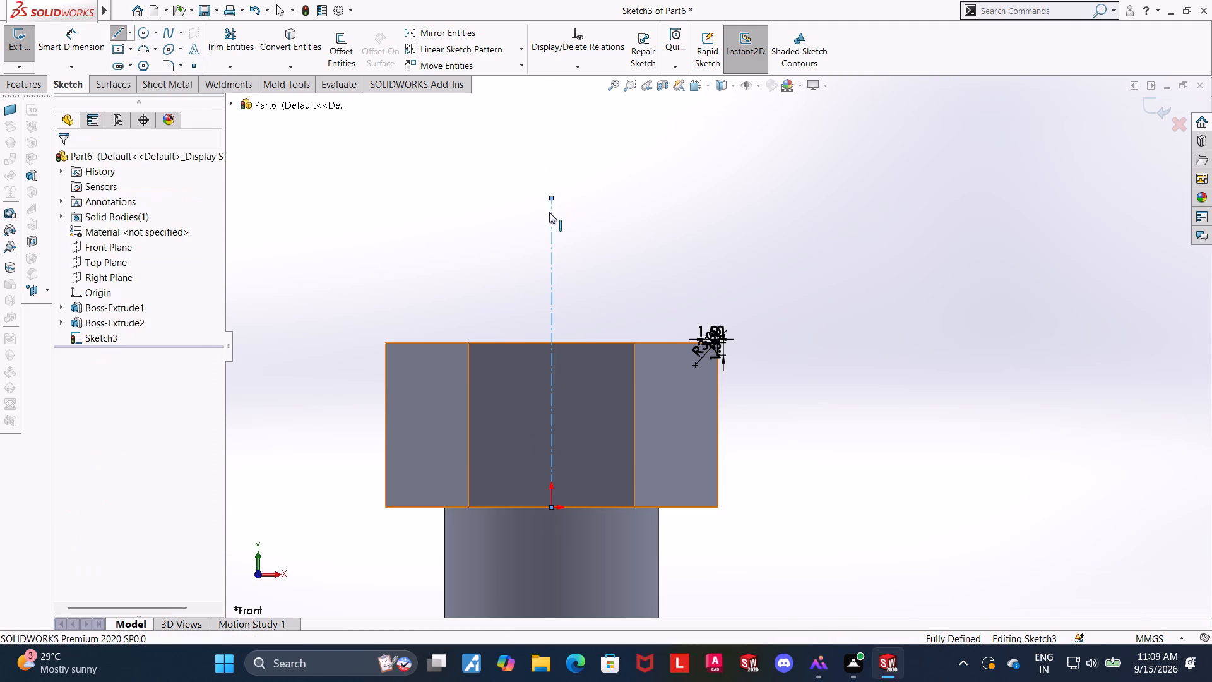
pyautogui.press('Escape')
pyautogui.press('Escape')
pyautogui.click(1148, 111)
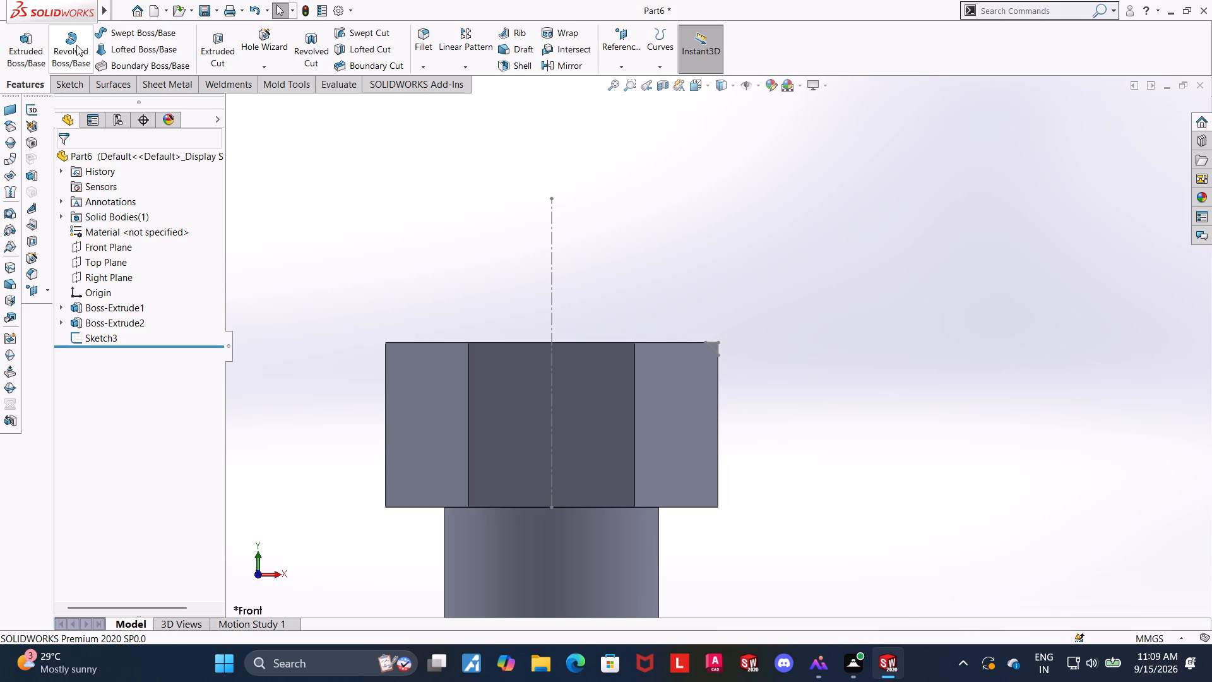
# Revolve-cut the corner profile sketch 360° about the vertical centerline to round the corners of the hexagonal head.
pyautogui.click(312, 43)
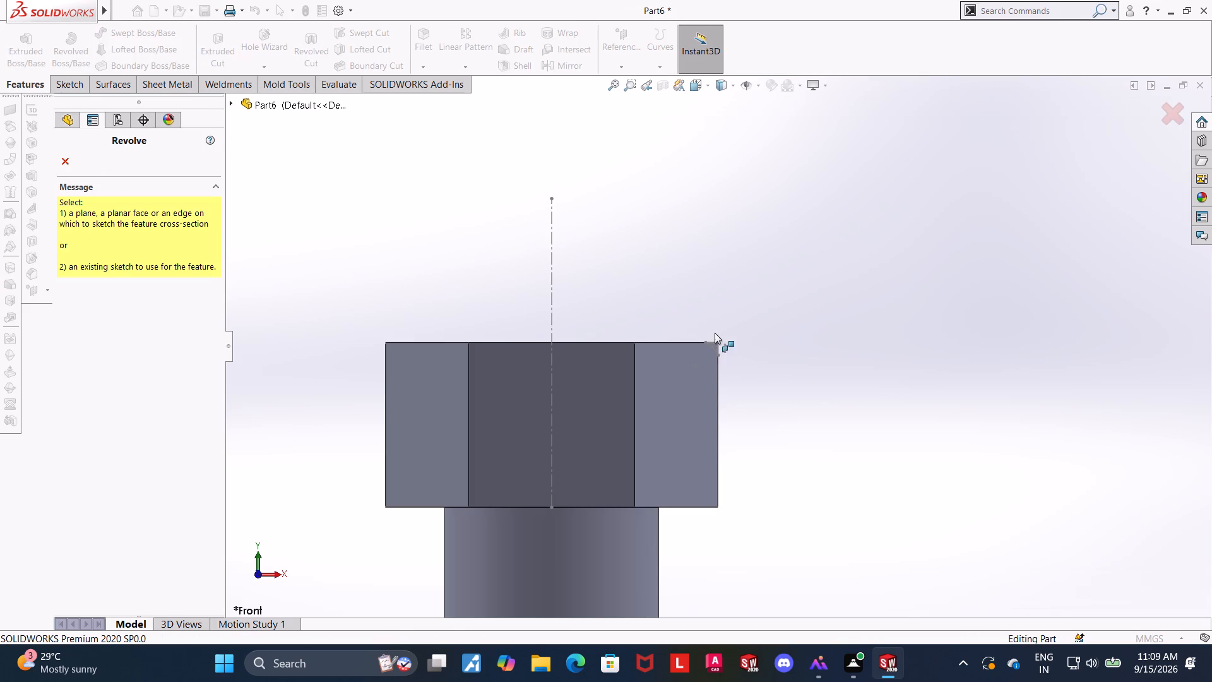
pyautogui.scroll(-2, 715, 333)
pyautogui.click(233, 106)
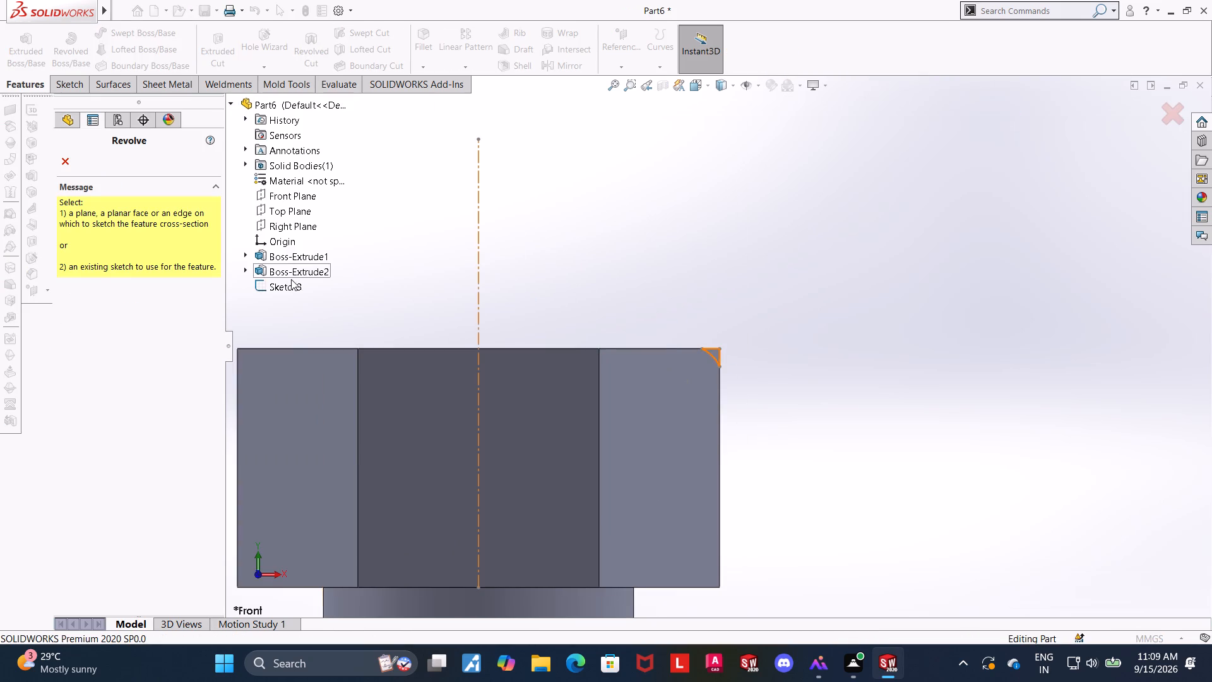
pyautogui.click(290, 285)
pyautogui.moveTo(687, 194); pyautogui.dragTo(685, 258, button='middle')
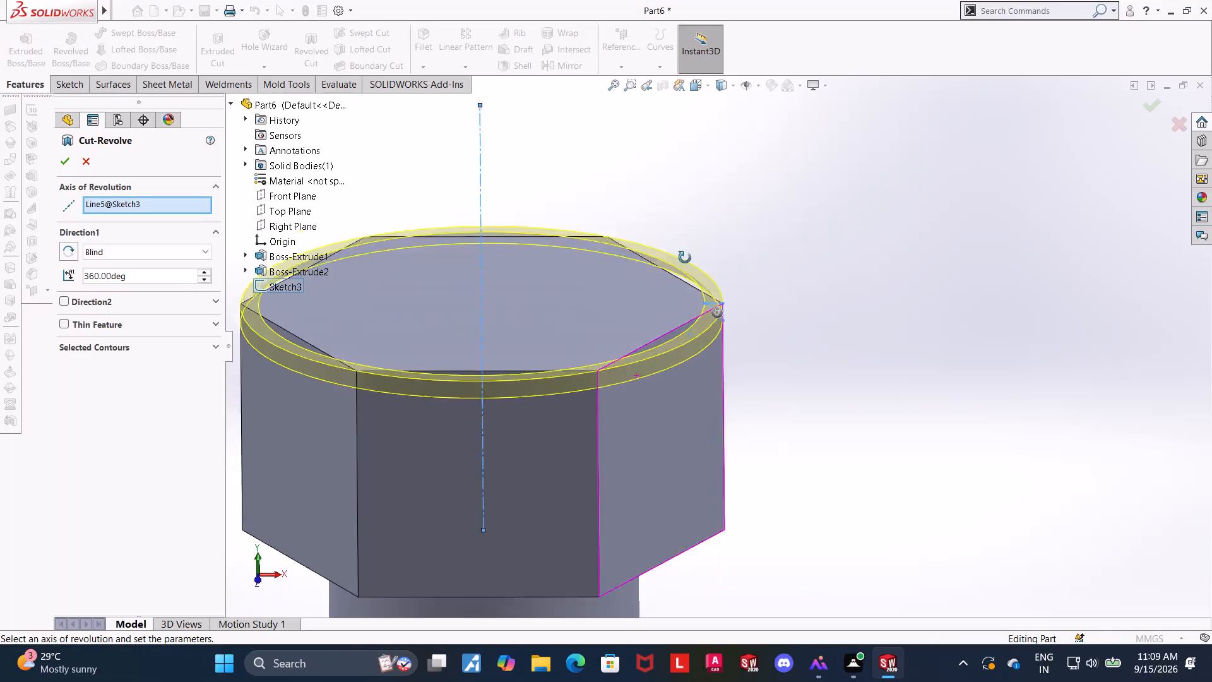
pyautogui.moveTo(685, 258); pyautogui.dragTo(685, 312, button='middle')
pyautogui.click(63, 153)
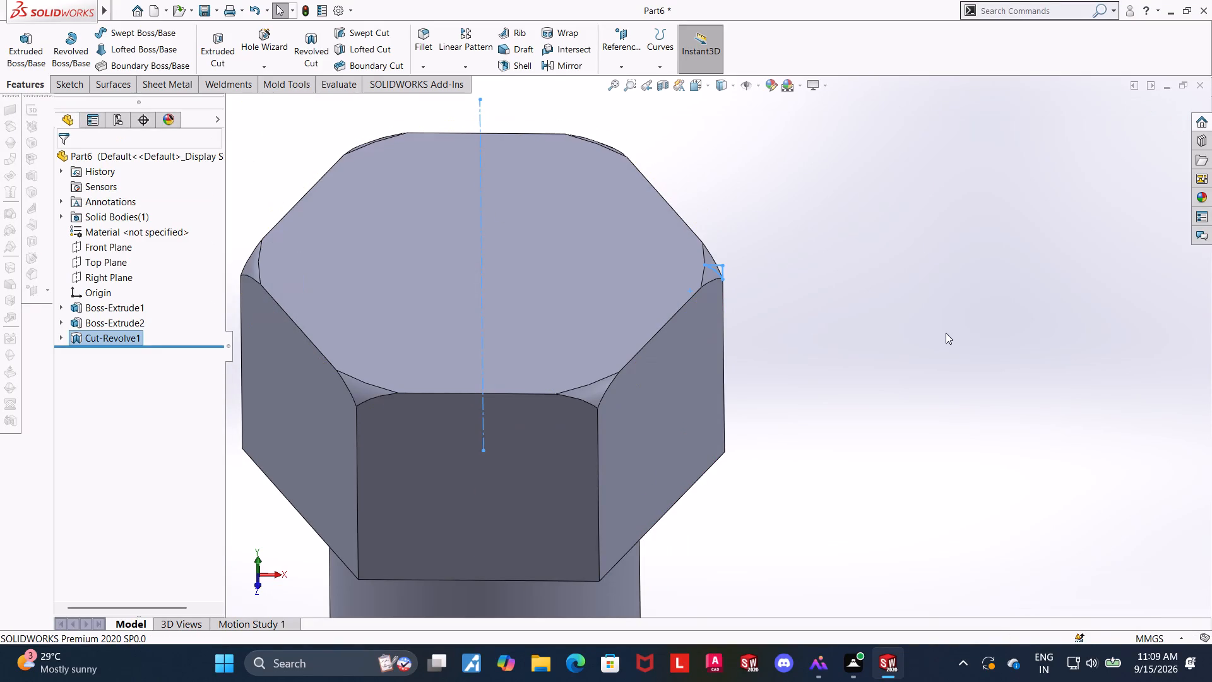
pyautogui.click(946, 333)
# Reopen the revolved cut's sketch and set the corner profile's horizontal dimension to 2 mm.
pyautogui.moveTo(901, 349); pyautogui.dragTo(917, 260, button='middle')
pyautogui.scroll(2, 915, 257)
pyautogui.scroll(-2, 828, 275)
pyautogui.moveTo(802, 242); pyautogui.dragTo(822, 222, button='middle')
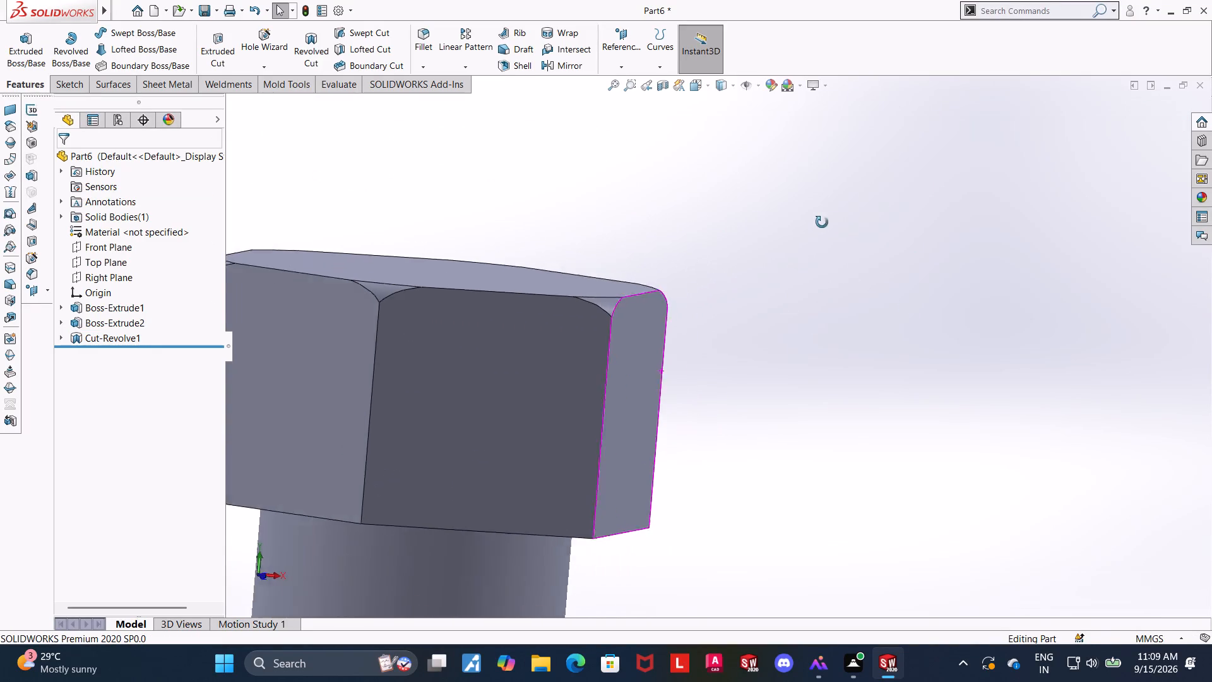
pyautogui.moveTo(822, 222); pyautogui.dragTo(823, 224, button='middle')
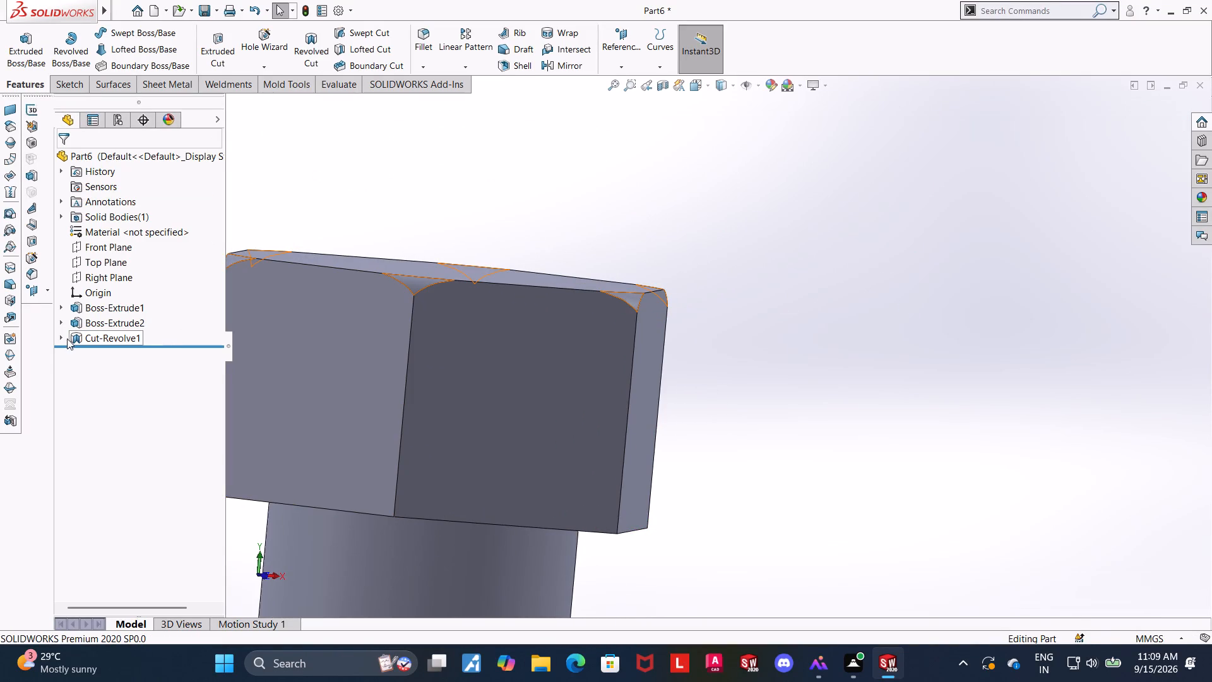
pyautogui.click(65, 336)
pyautogui.click(108, 350)
pyautogui.click(122, 315)
pyautogui.click(121, 352)
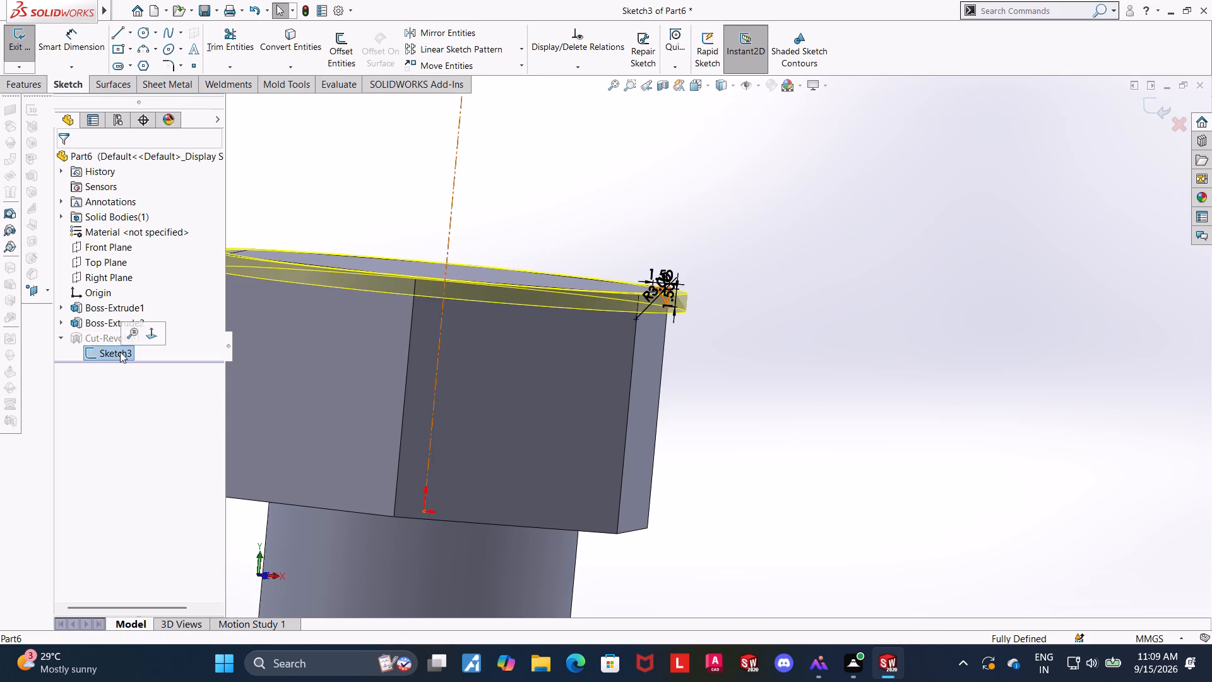
pyautogui.click(148, 333)
pyautogui.scroll(-10, 748, 133)
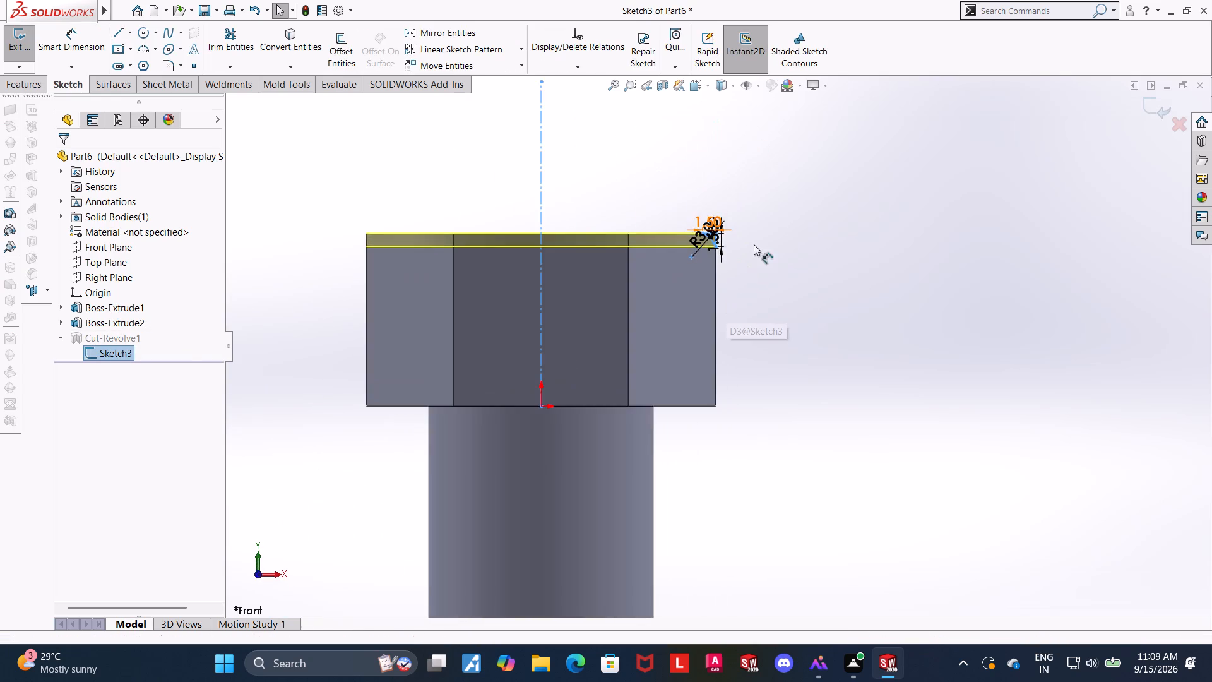
pyautogui.scroll(-7, 730, 200)
pyautogui.scroll(-10, 666, 393)
pyautogui.doubleClick(641, 329)
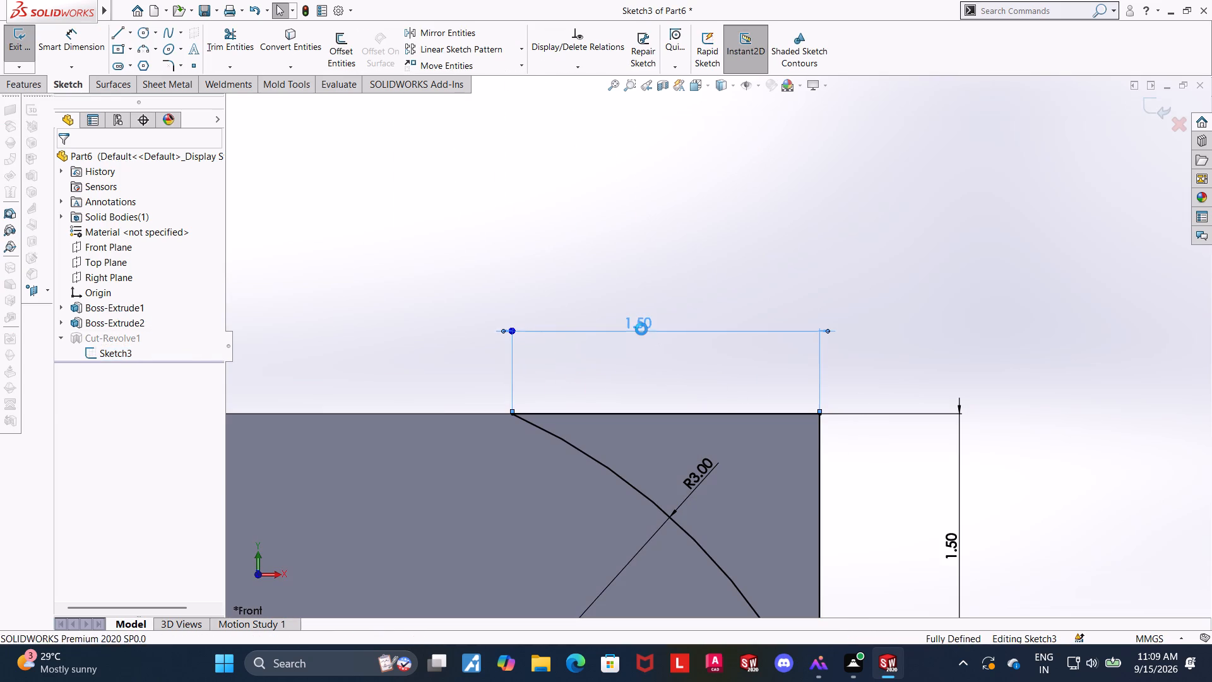
pyautogui.press('2')
pyautogui.press('Return')
pyautogui.press('Escape')
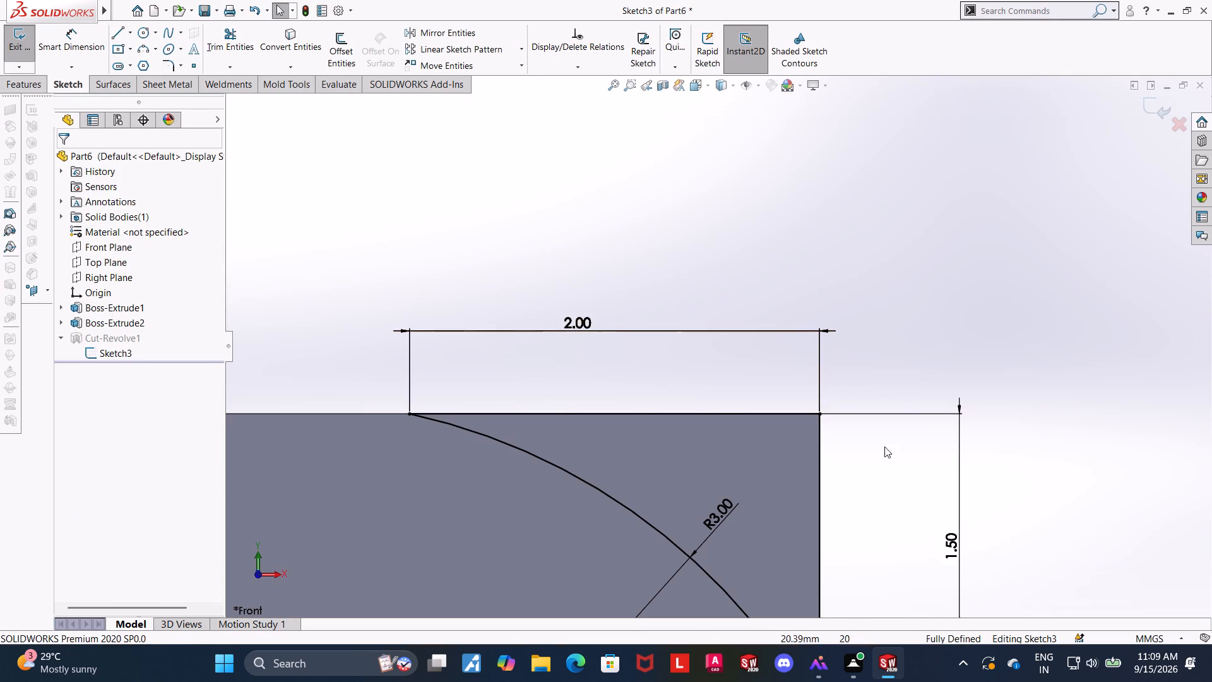
# Set the corner profile's vertical dimension to 2 mm and close the sketch to rebuild the cut.
pyautogui.doubleClick(939, 548)
pyautogui.moveTo(949, 547); pyautogui.dragTo(947, 547)
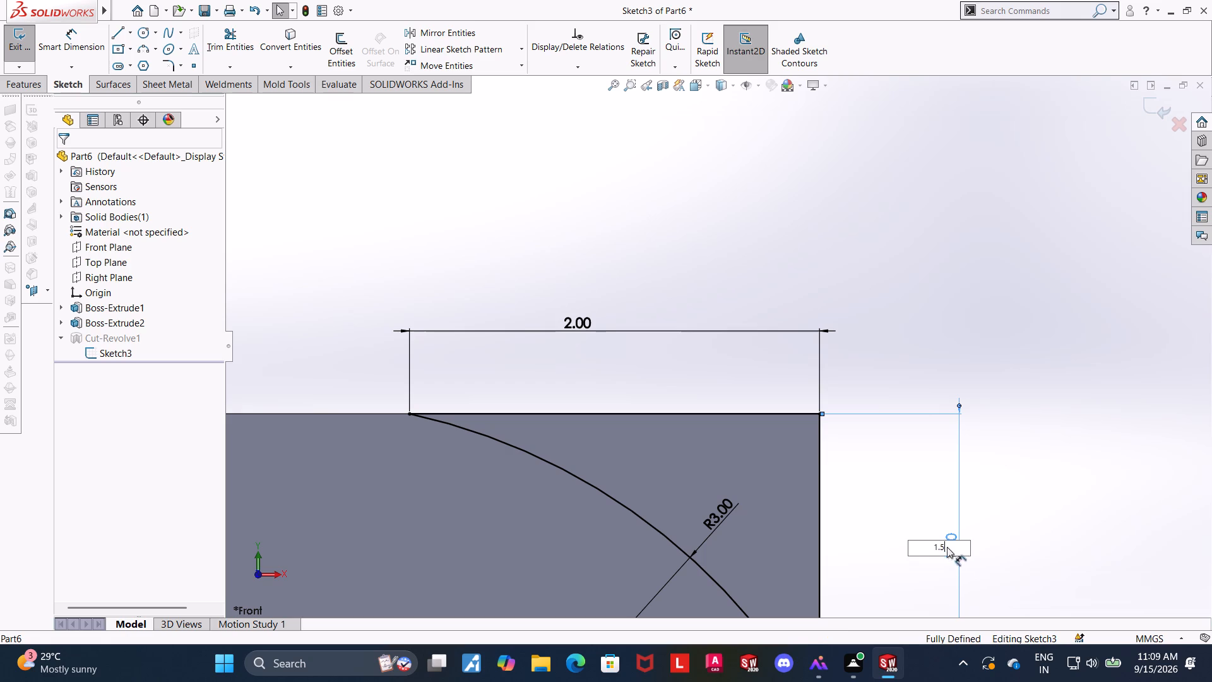
pyautogui.moveTo(947, 547); pyautogui.dragTo(895, 549)
pyautogui.press('2')
pyautogui.press('Return')
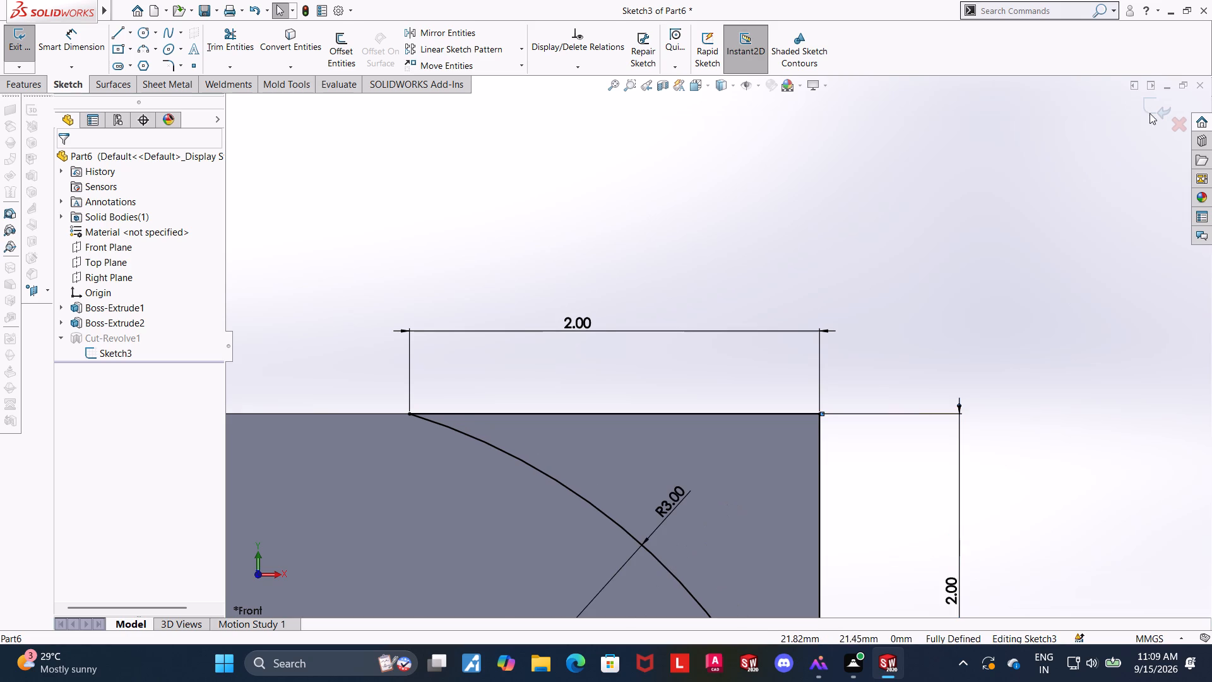
pyautogui.click(1150, 95)
# Save the part as "Bolt fixture" in the Downloads folder.
pyautogui.scroll(11, 1042, 220)
pyautogui.scroll(1, 847, 318)
pyautogui.moveTo(843, 320); pyautogui.dragTo(810, 390, button='middle')
pyautogui.scroll(6, 823, 378)
pyautogui.click(833, 396)
pyautogui.scroll(1, 833, 395)
pyautogui.moveTo(835, 395); pyautogui.dragTo(866, 340, button='middle')
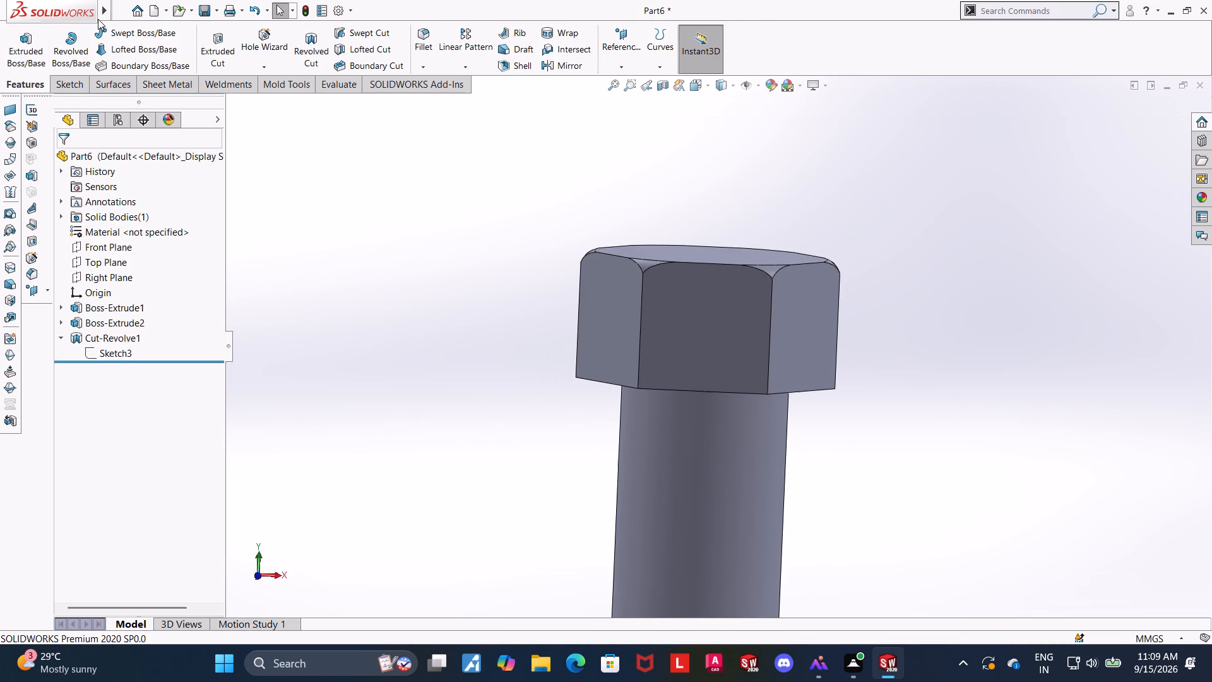
pyautogui.click(151, 172)
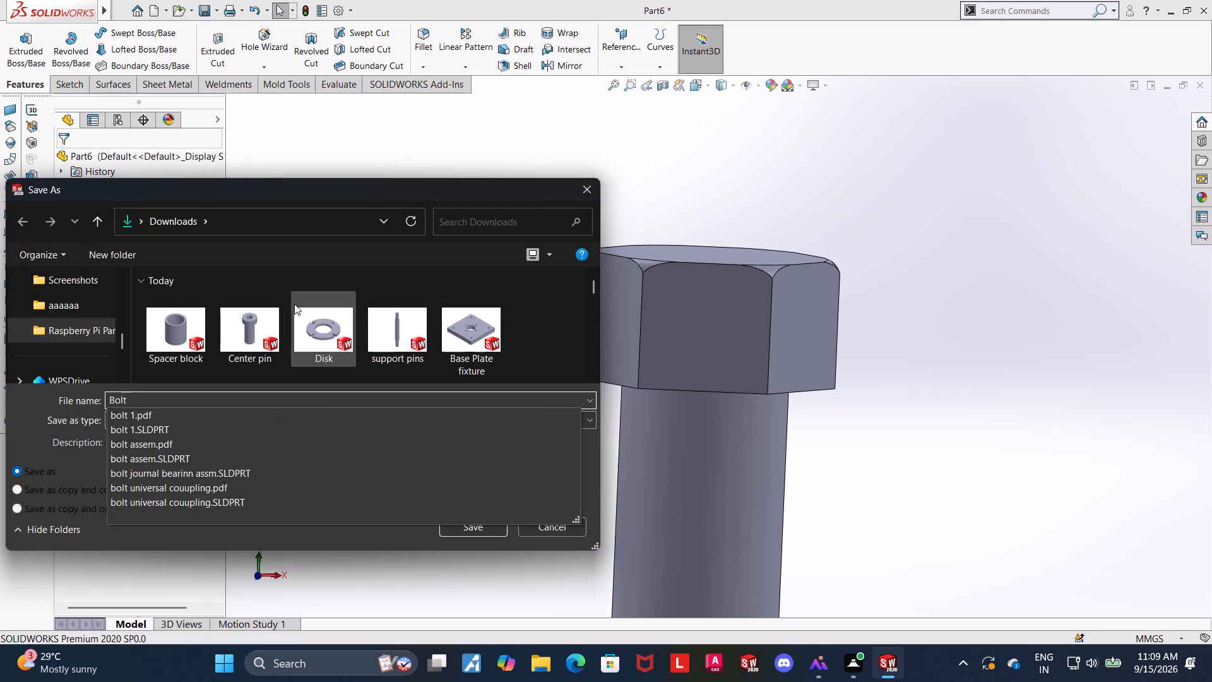
pyautogui.write('dixture')
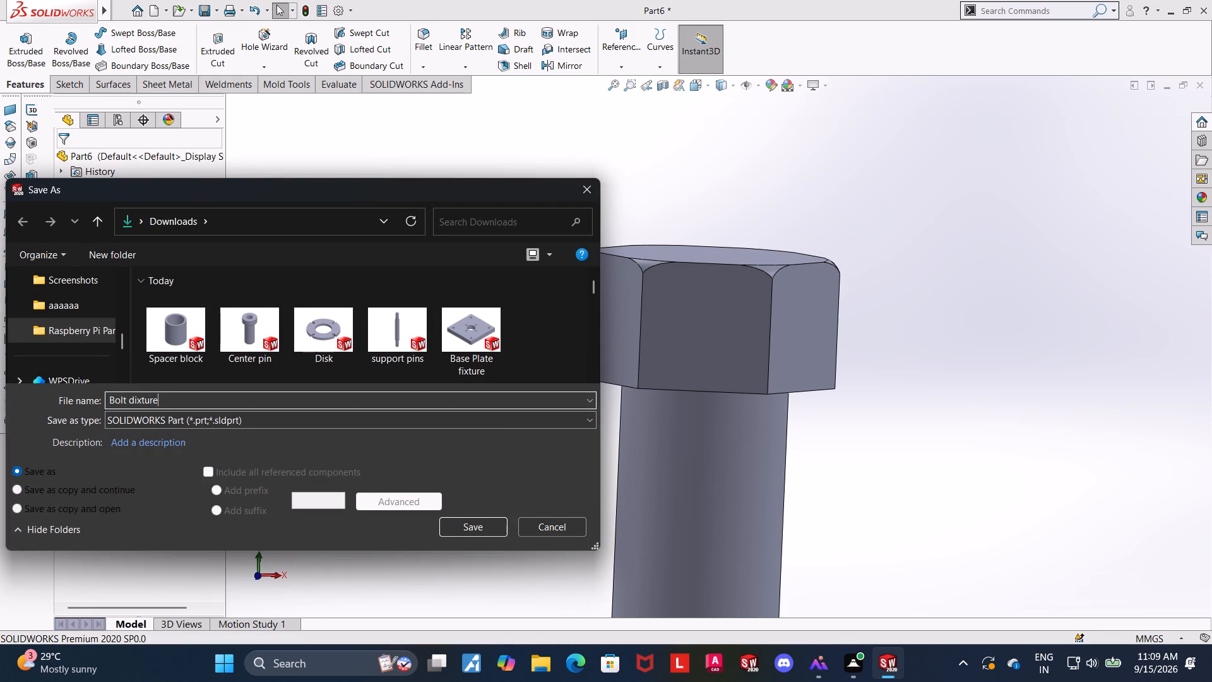
pyautogui.press('BackSpace')
pyautogui.press('BackSpace')
pyautogui.press('BackSpace')
pyautogui.press('BackSpace')
pyautogui.press('BackSpace')
pyautogui.press('BackSpace')
pyautogui.press('BackSpace')
pyautogui.write('fixture')
pyautogui.click(457, 526)
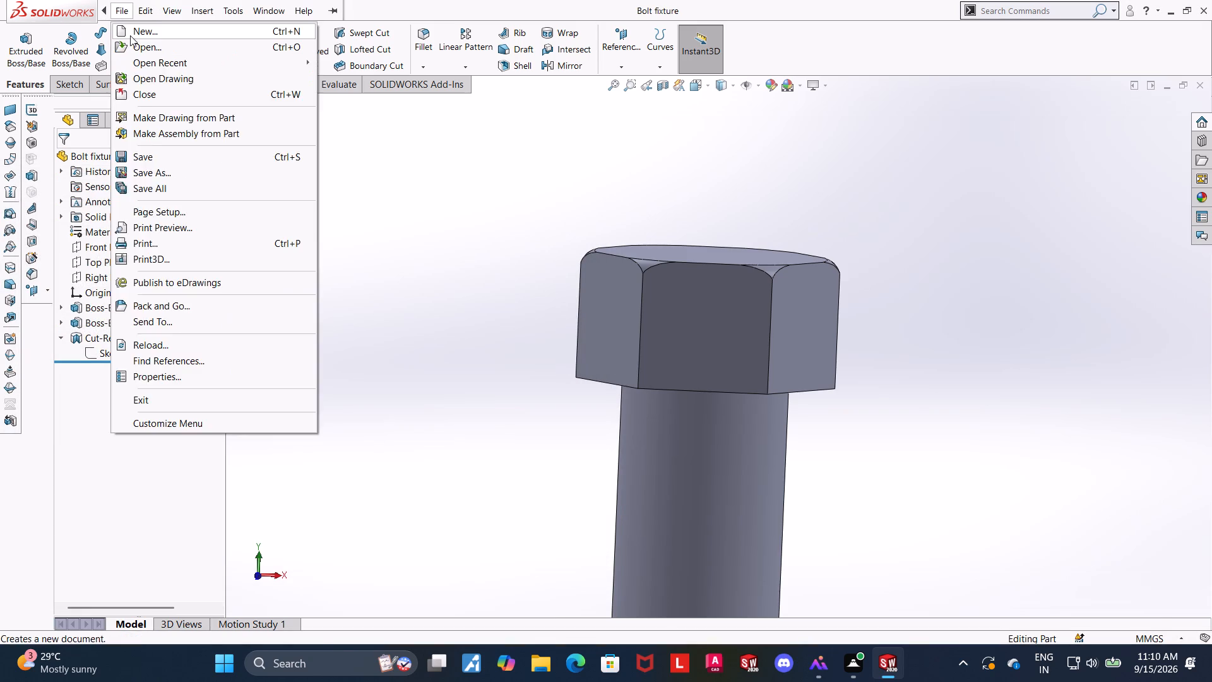
# Create a new part document.
pyautogui.click(130, 33)
pyautogui.doubleClick(310, 299)
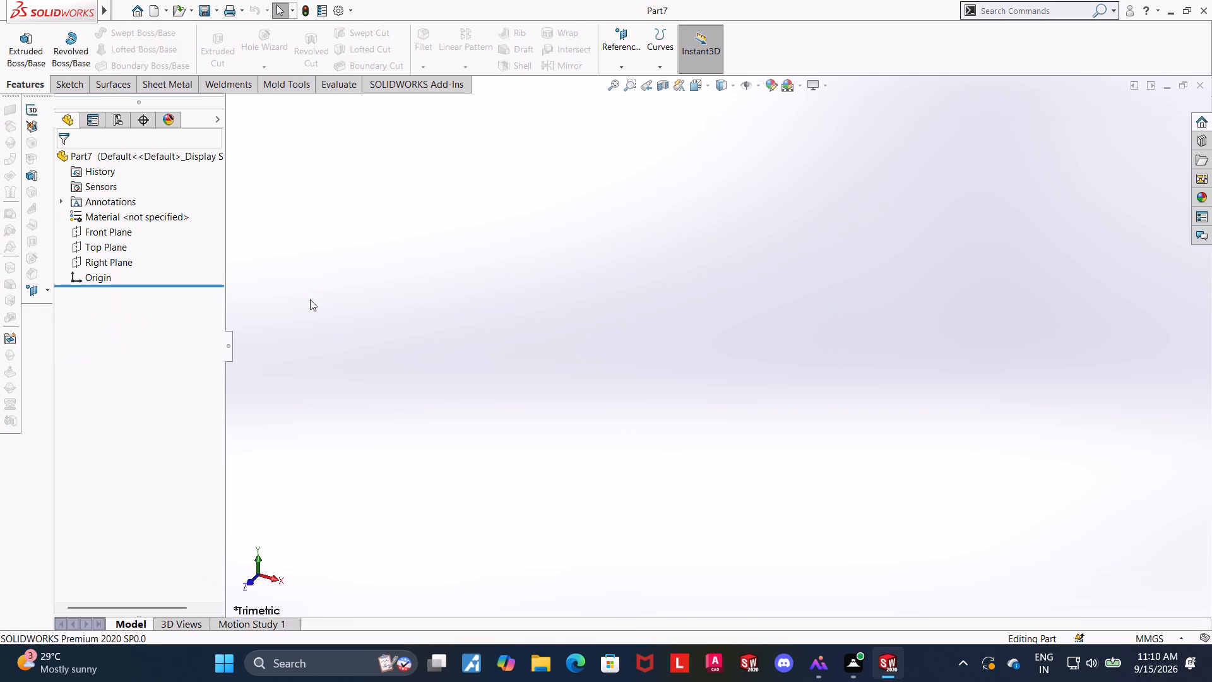
# Sketch a six-sided polygon on the Top Plane, centred on the origin, with an inscribed circle about 64 mm in diameter.
pyautogui.click(117, 248)
pyautogui.click(134, 229)
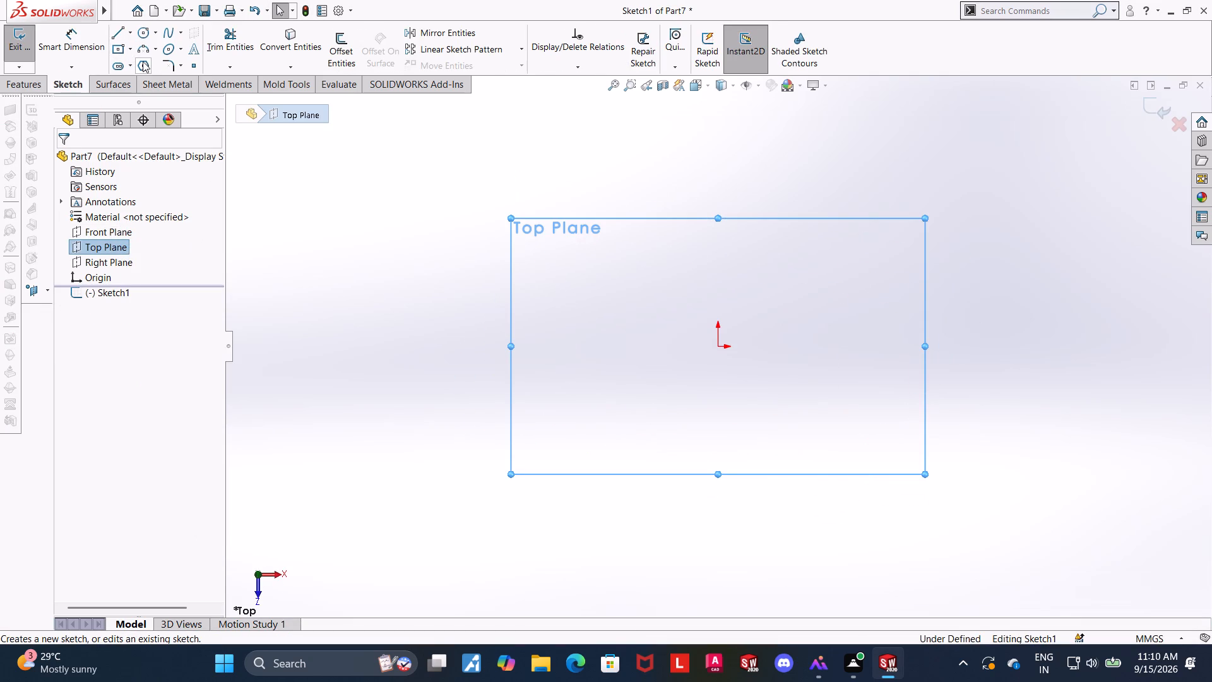
pyautogui.click(141, 68)
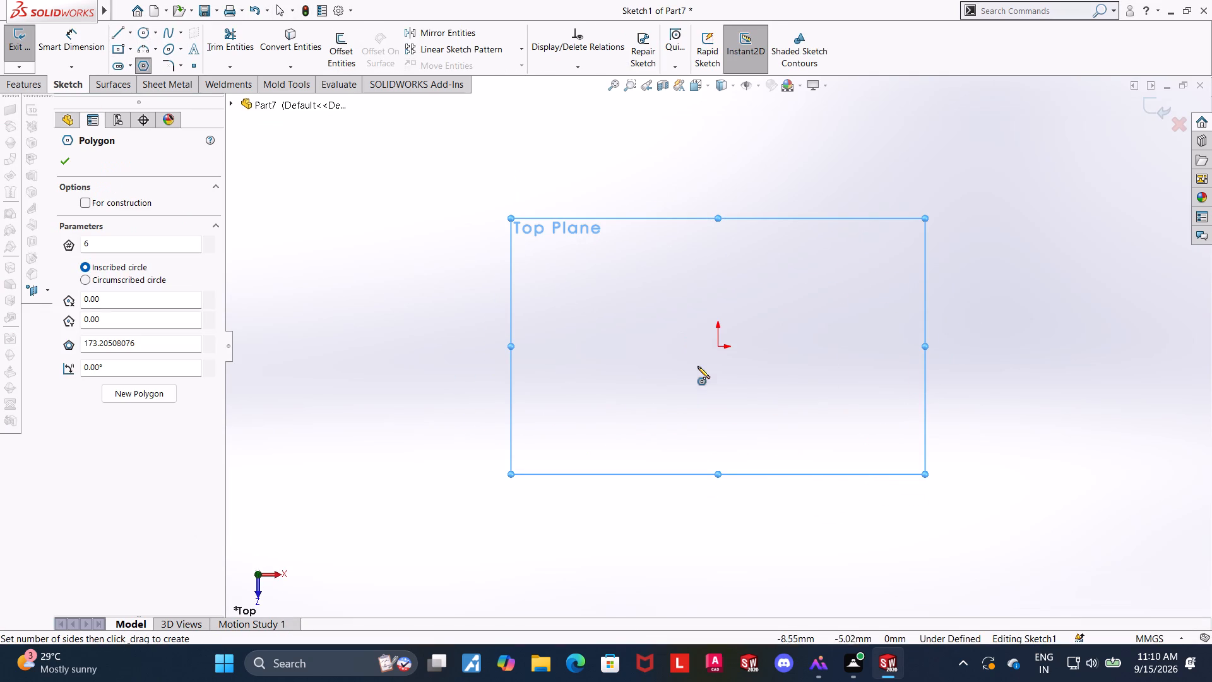
pyautogui.click(715, 349)
pyautogui.click(804, 347)
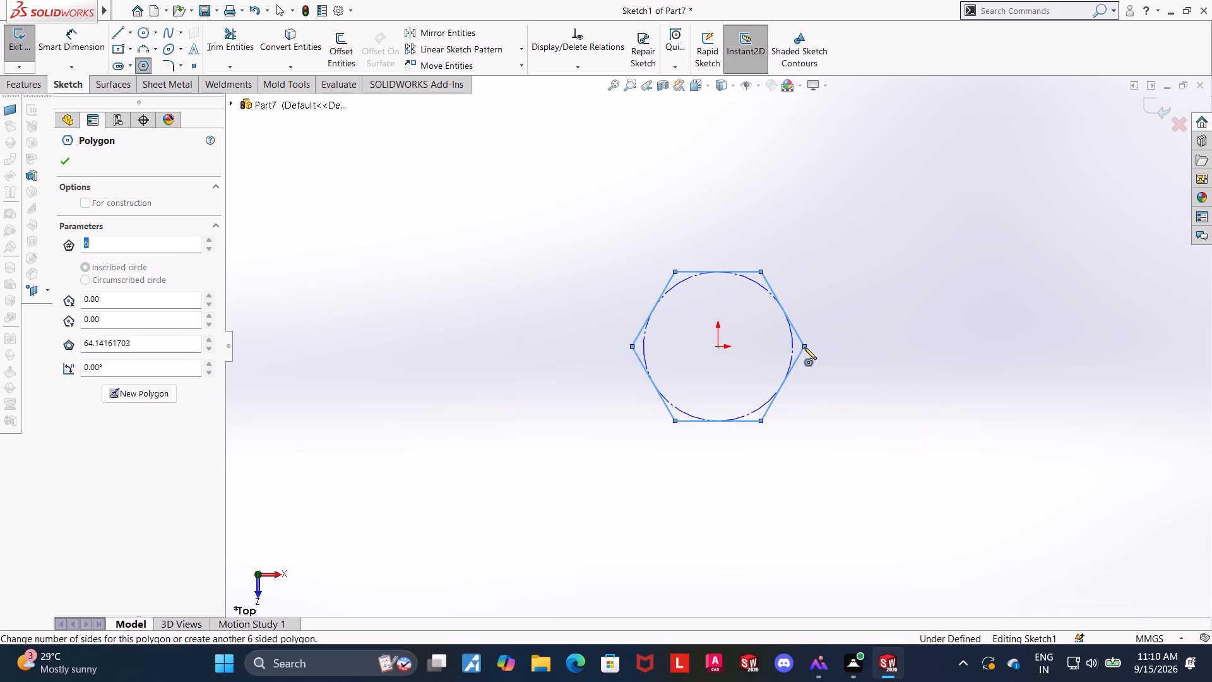
pyautogui.press('Escape')
pyautogui.press('Escape')
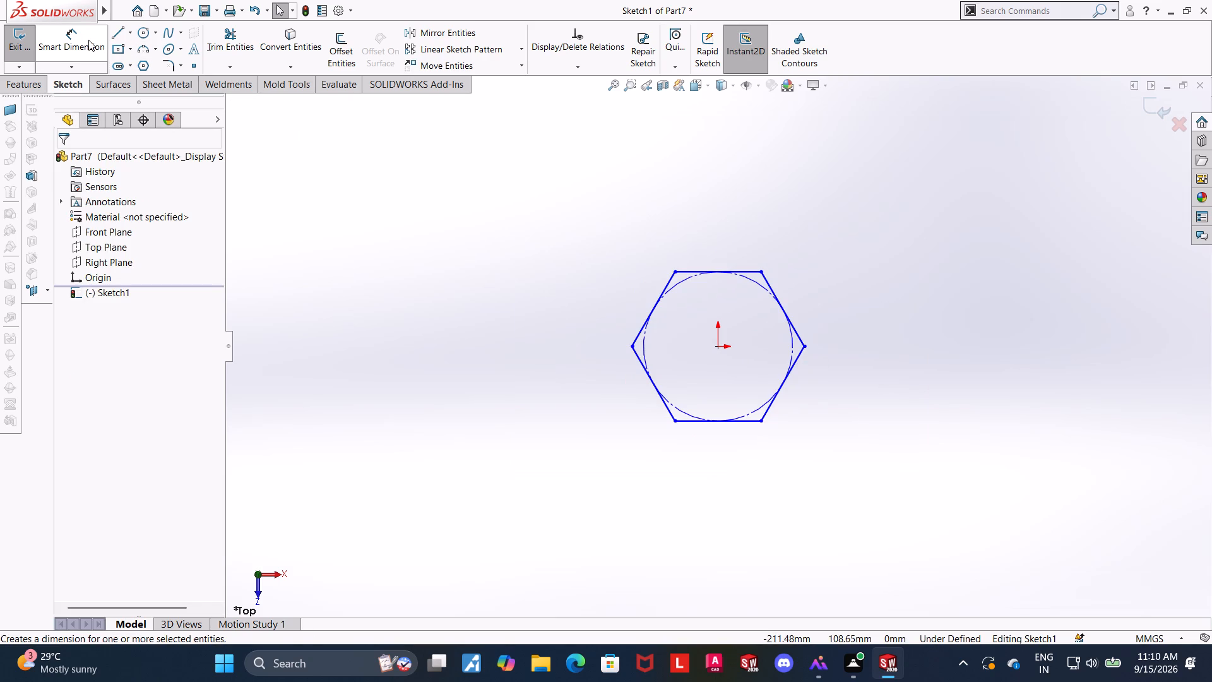
# Sketch a circle about 47 mm in diameter inside the hexagon, centred on the origin.
pyautogui.click(145, 33)
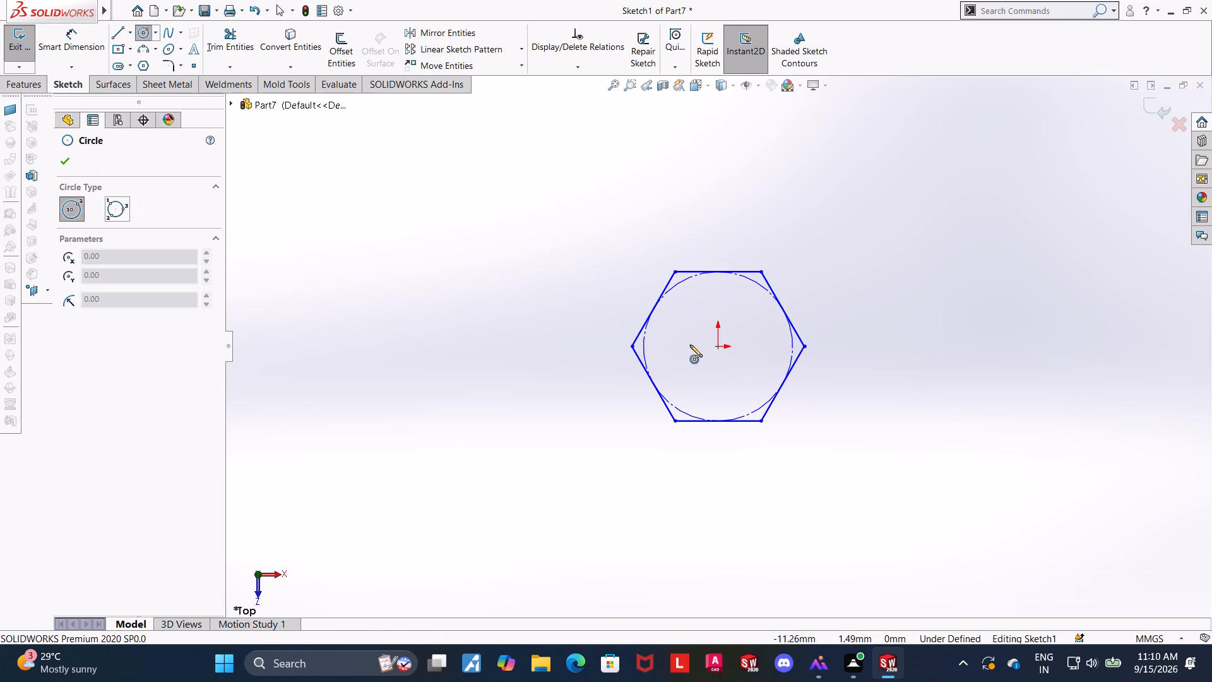
pyautogui.click(718, 348)
pyautogui.click(758, 313)
pyautogui.press('Escape')
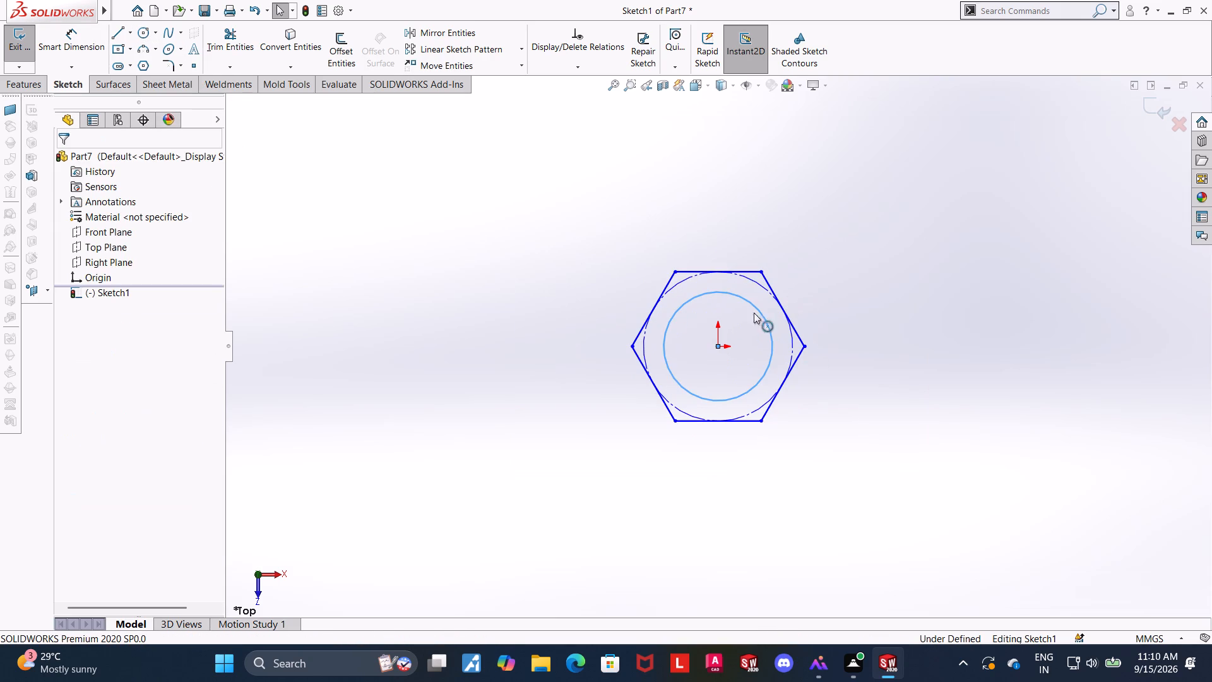
pyautogui.press('Escape')
pyautogui.press('Escape')
# Dimension the circle's diameter as 26 mm.
pyautogui.click(88, 50)
pyautogui.click(761, 320)
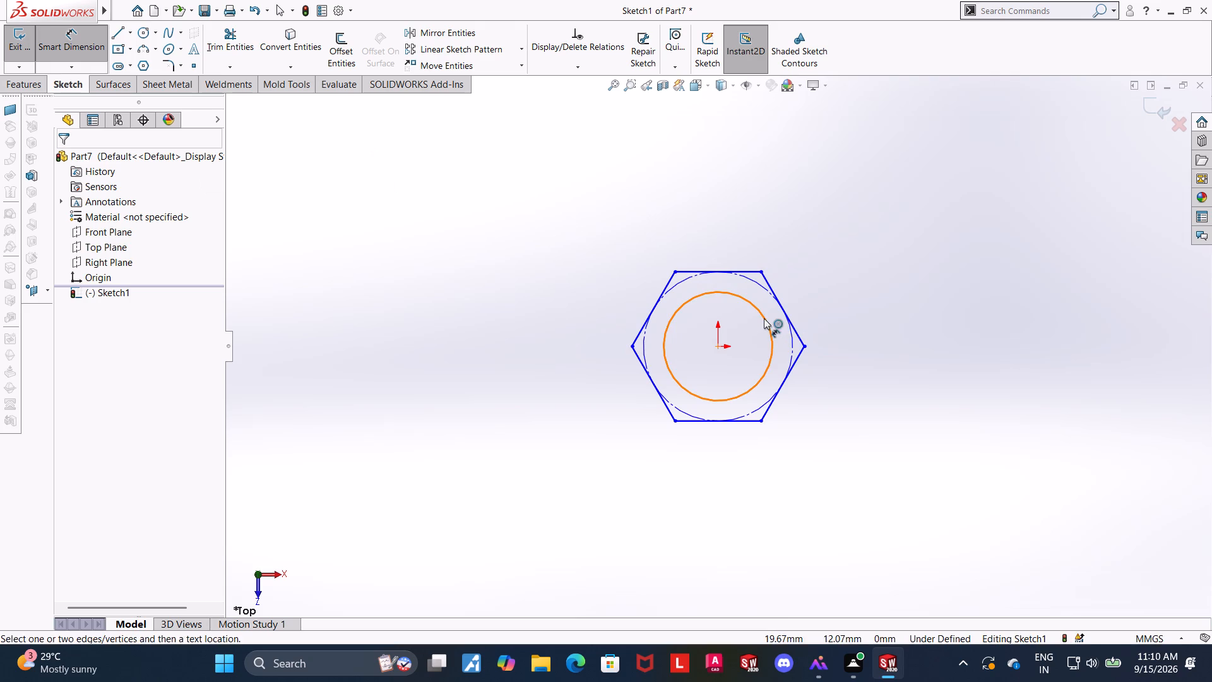
pyautogui.click(764, 318)
pyautogui.click(821, 297)
pyautogui.write('26')
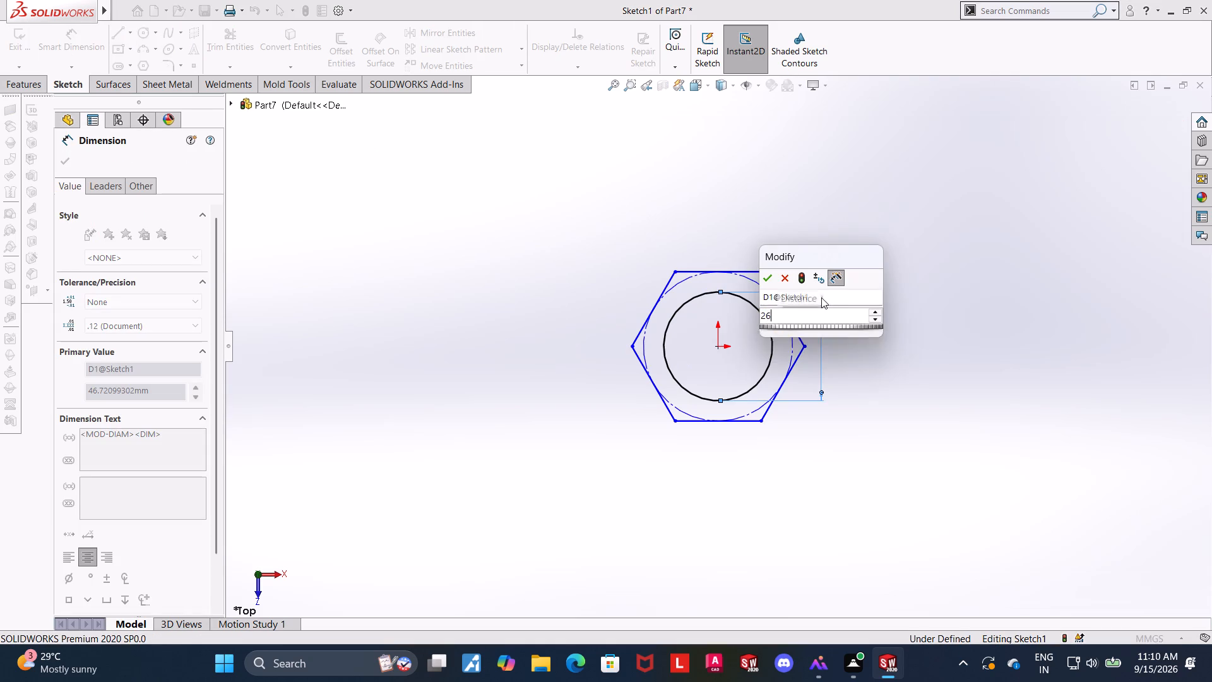
pyautogui.press('Return')
pyautogui.press('Escape')
pyautogui.scroll(4, 795, 433)
pyautogui.scroll(-2, 787, 432)
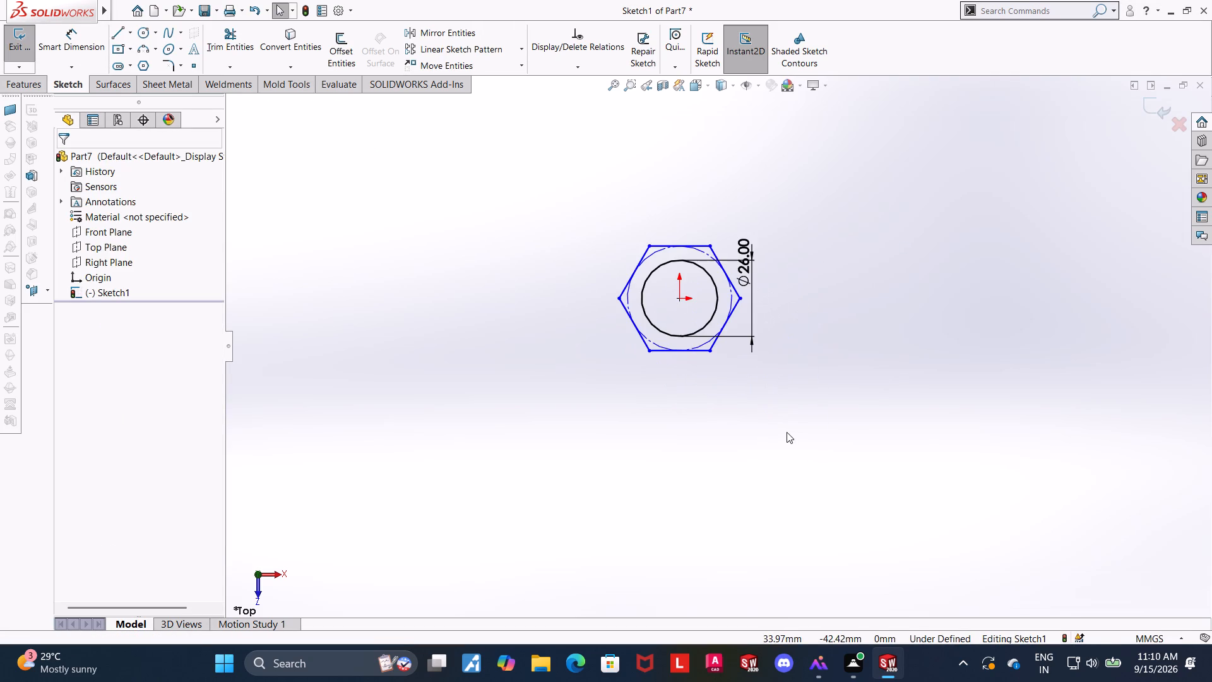
pyautogui.scroll(-3, 795, 398)
pyautogui.press('Escape')
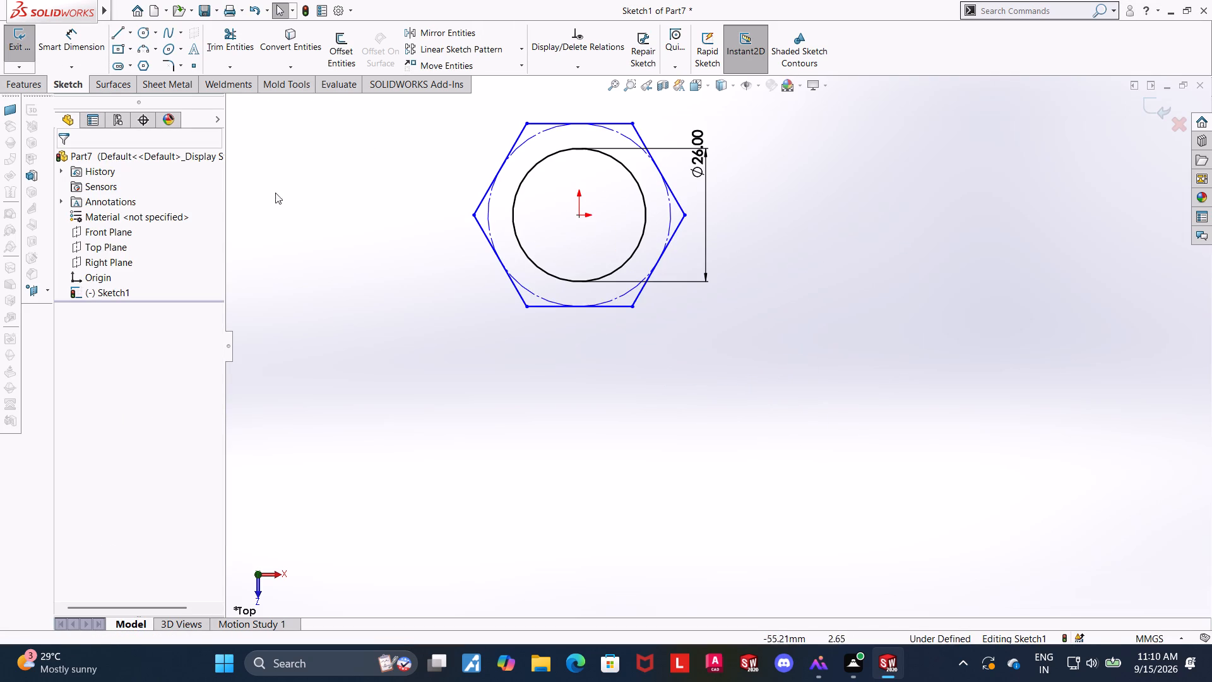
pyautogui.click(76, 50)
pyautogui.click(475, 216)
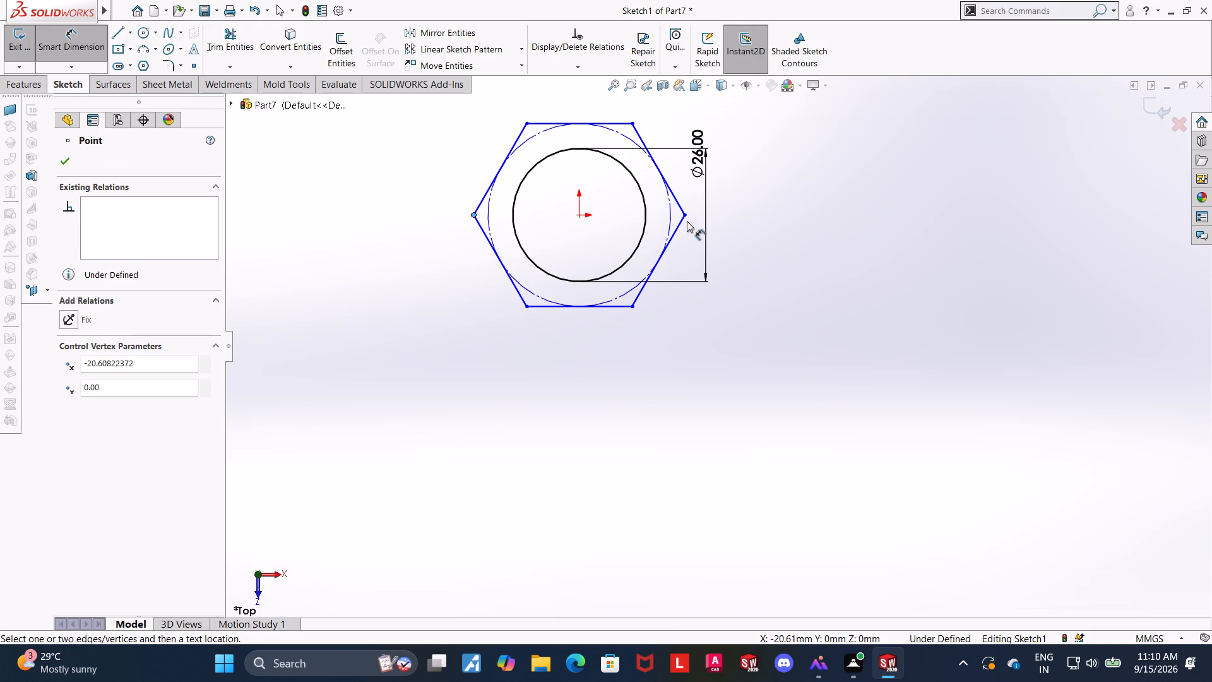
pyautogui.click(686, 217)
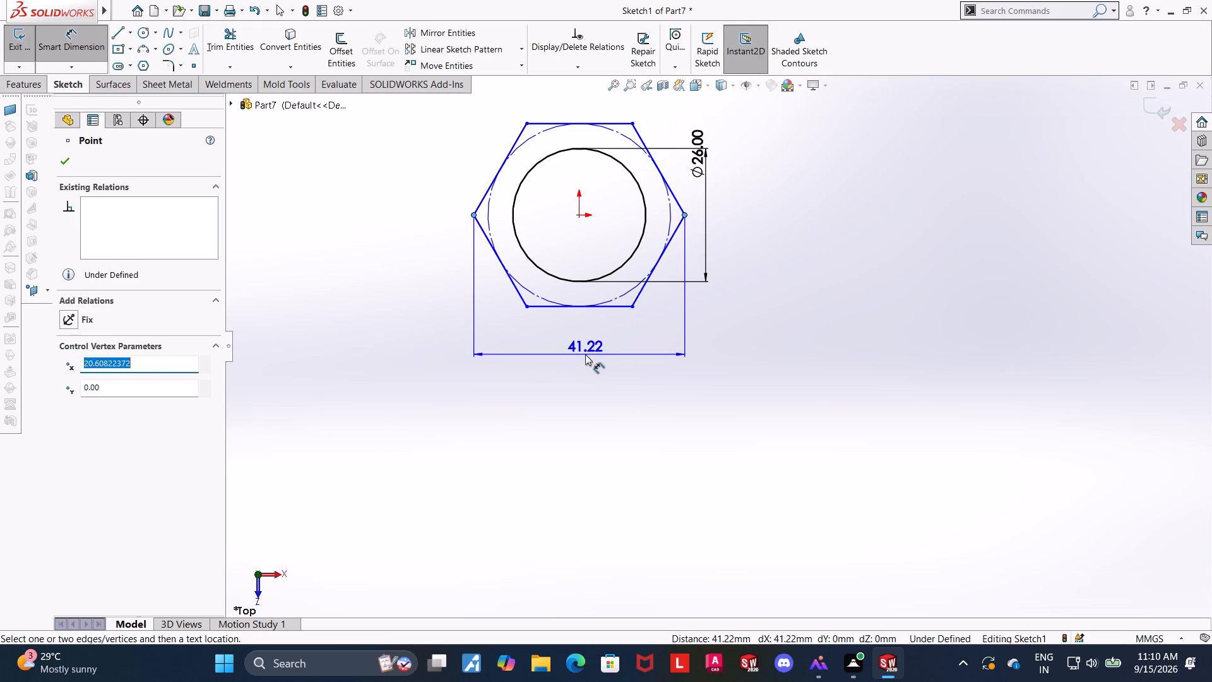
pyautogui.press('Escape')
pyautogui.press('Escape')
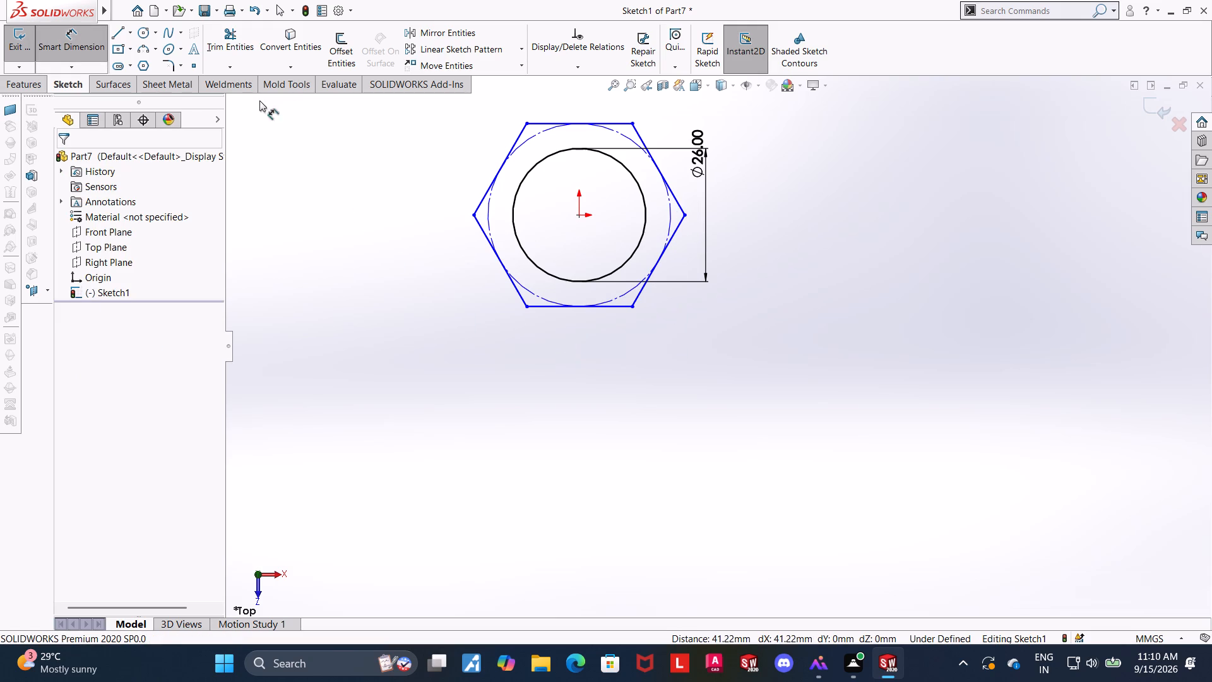
# Dimension the hexagon's distance across its two horizontal flats as 35 mm and close the sketch.
pyautogui.click(541, 125)
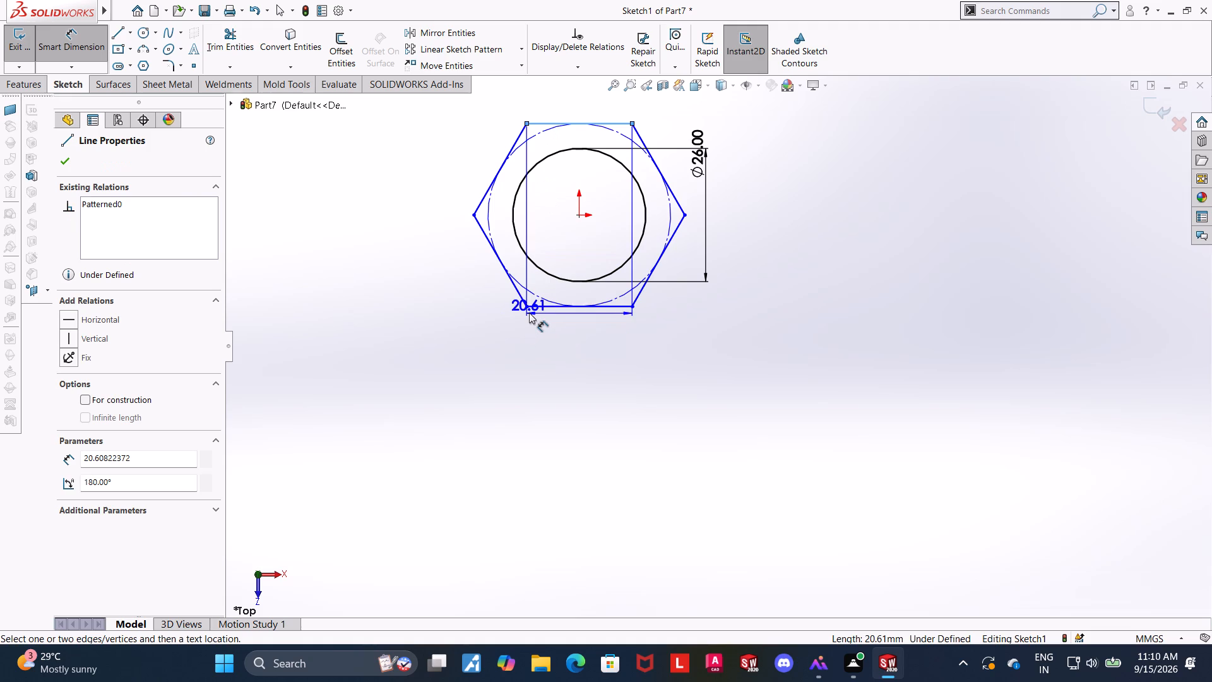
pyautogui.click(530, 309)
pyautogui.click(438, 278)
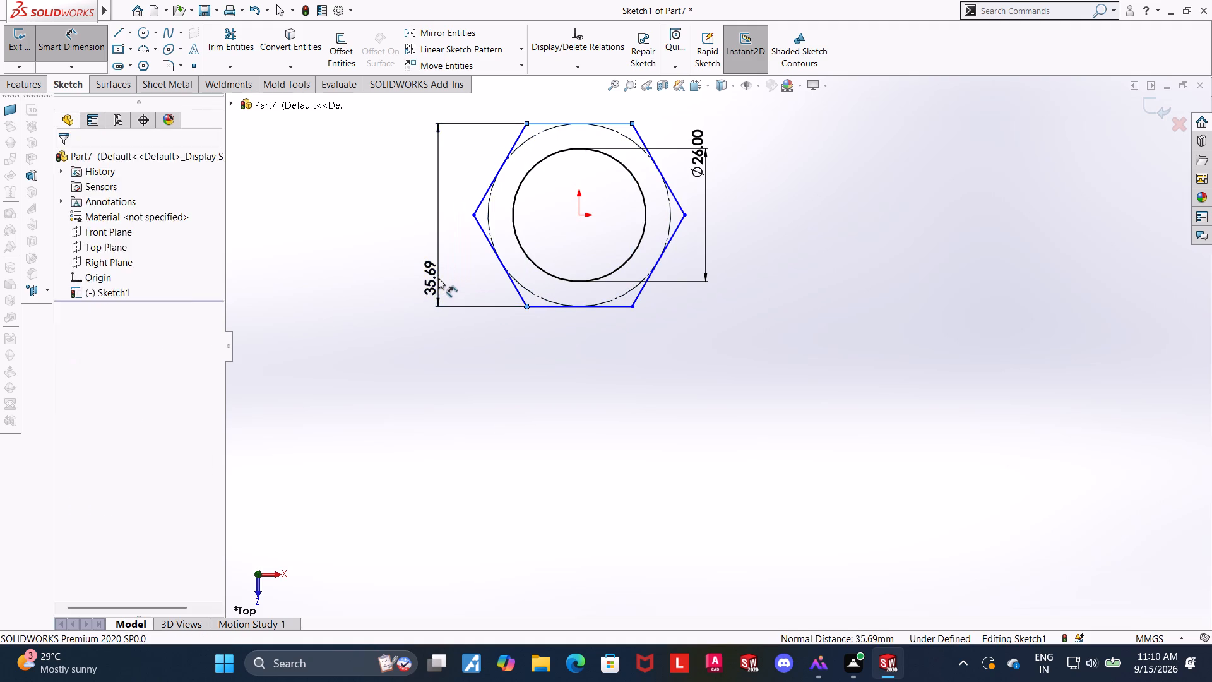
pyautogui.press('2')
pyautogui.press('BackSpace')
pyautogui.write('36')
pyautogui.press('BackSpace')
pyautogui.press('5')
pyautogui.press('Return')
pyautogui.press('Escape')
pyautogui.press('Escape')
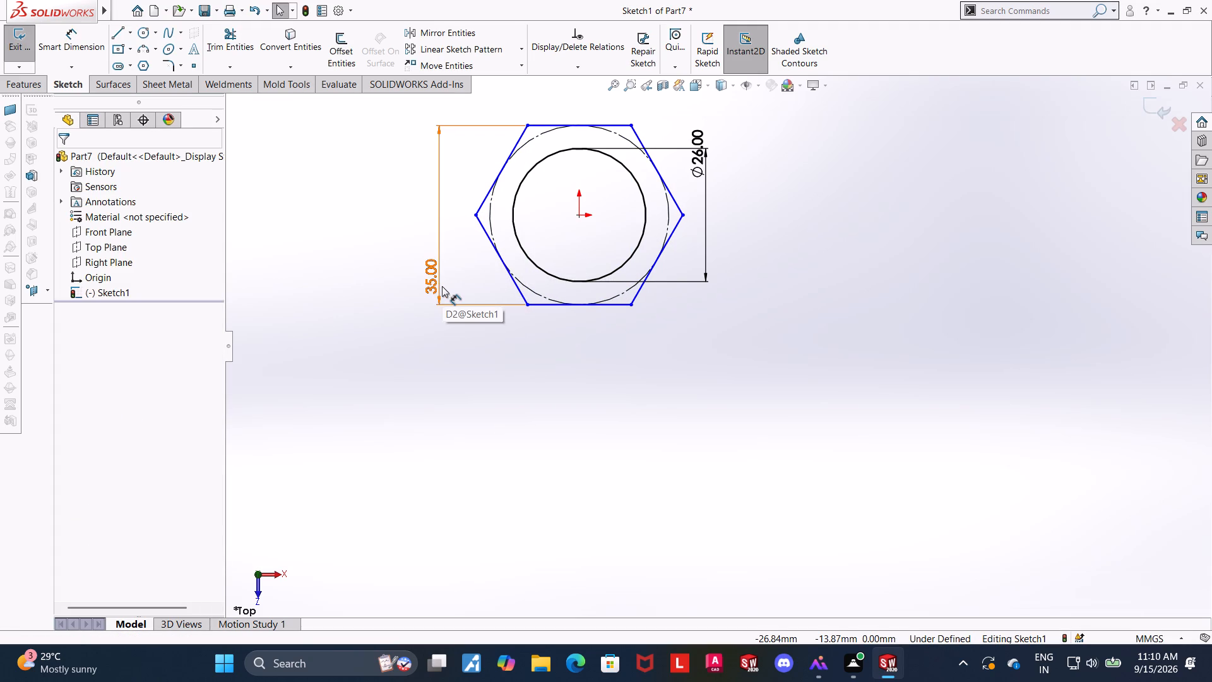
pyautogui.click(833, 290)
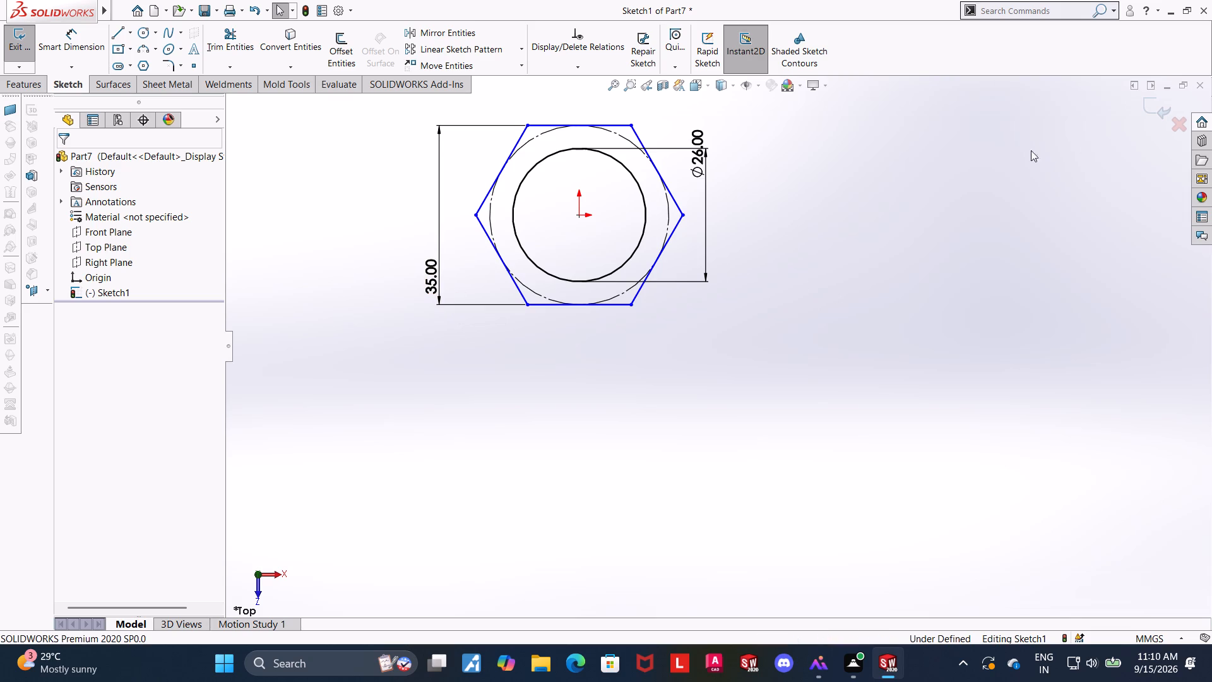
pyautogui.click(1146, 107)
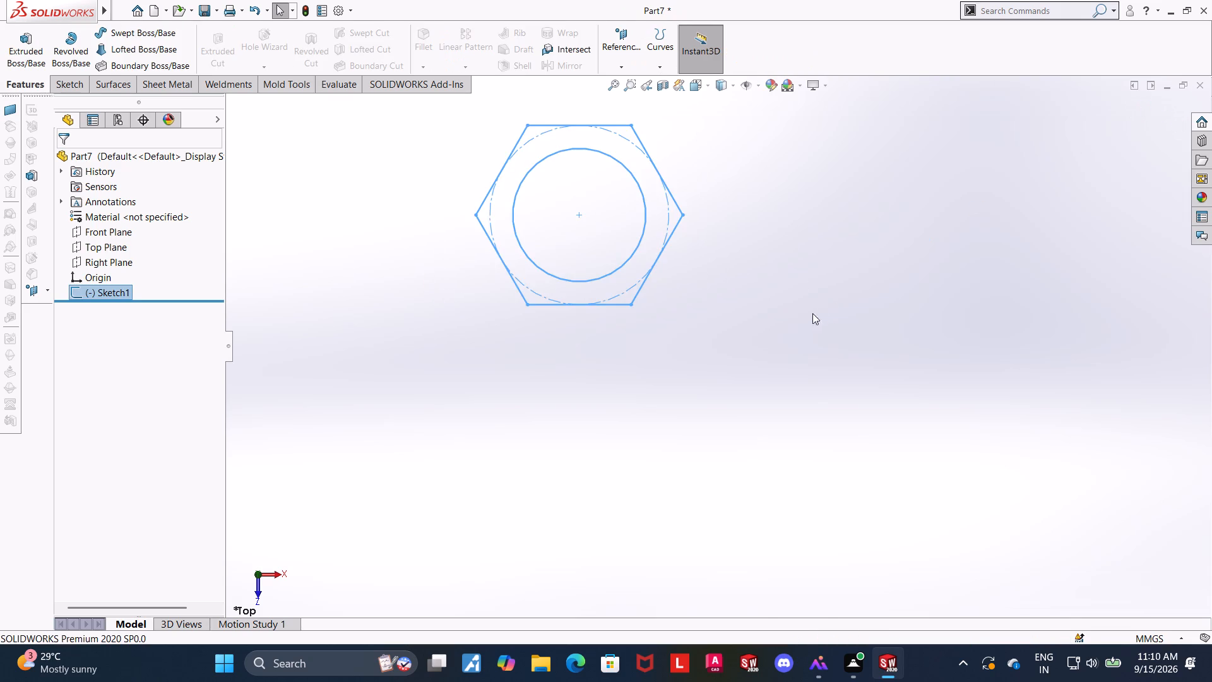
# Extrude the hexagon-with-hole profile as a solid, using Mid Plane with a depth of 20 mm.
pyautogui.moveTo(788, 316); pyautogui.dragTo(782, 175, button='middle')
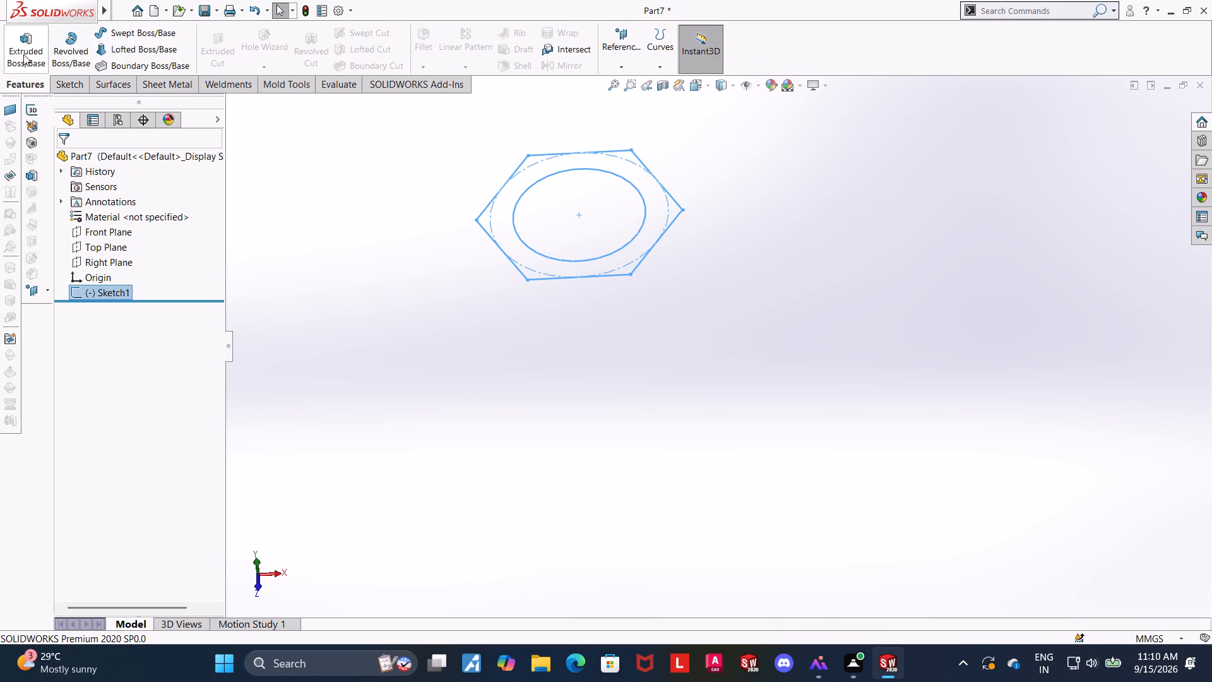
pyautogui.click(23, 54)
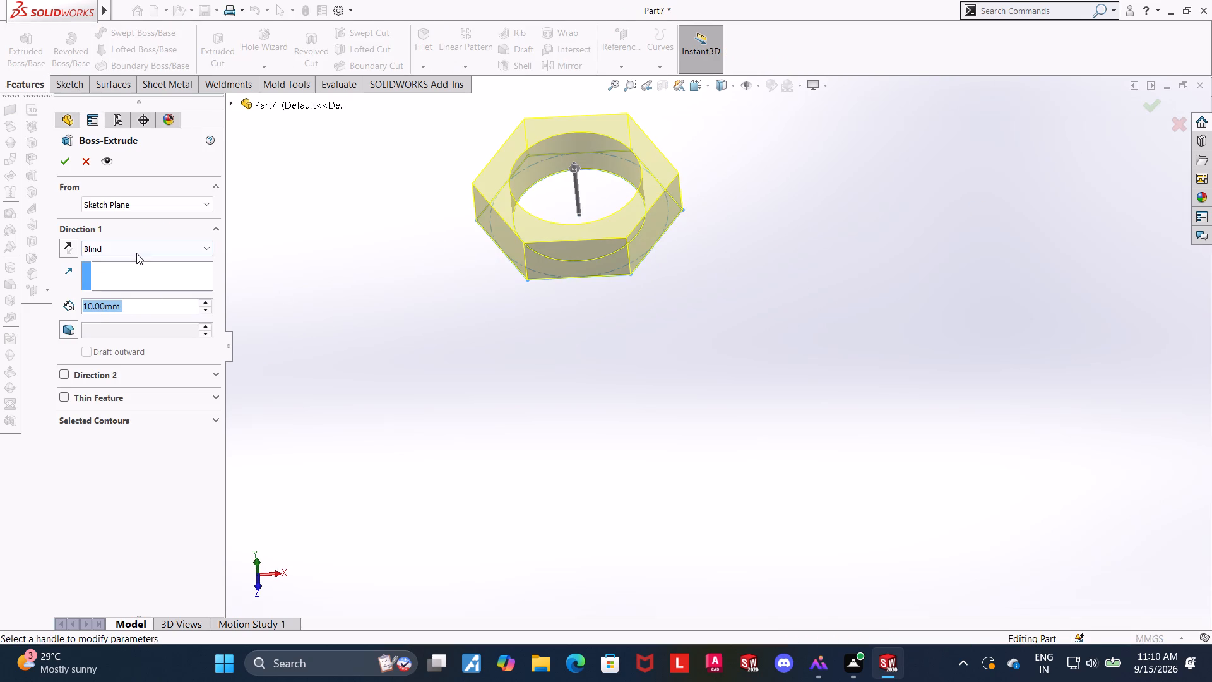
pyautogui.click(136, 253)
pyautogui.click(107, 315)
pyautogui.scroll(-2, 410, 308)
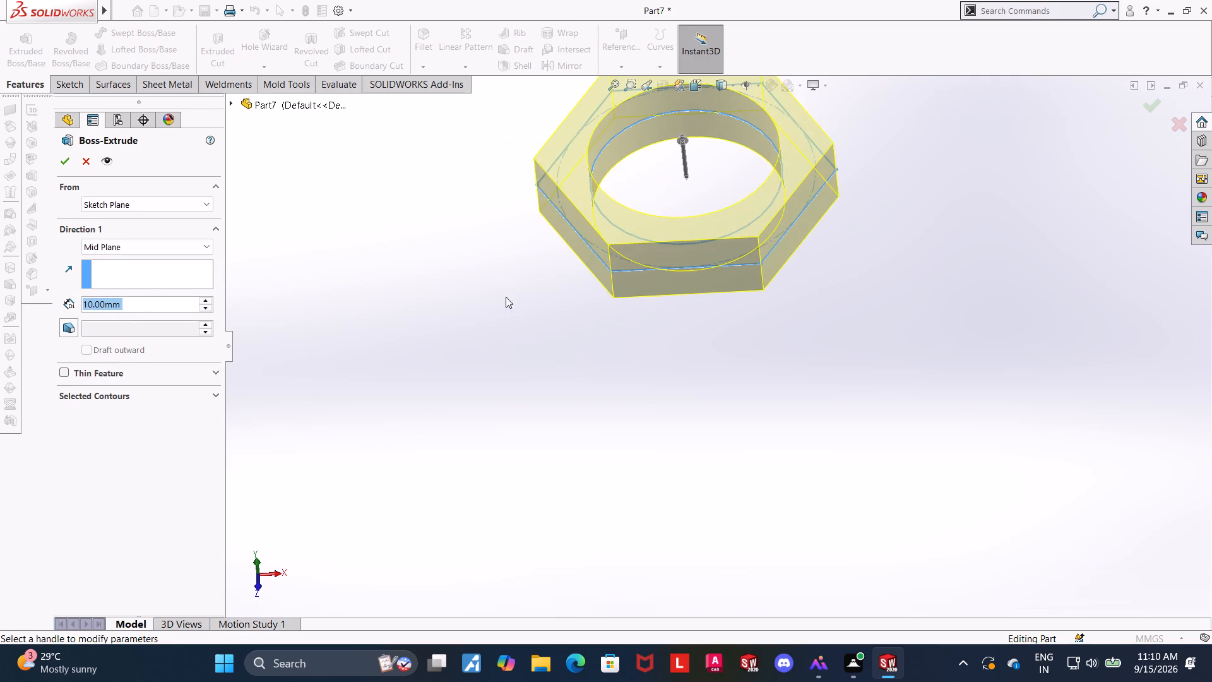
pyautogui.scroll(4, 786, 203)
pyautogui.scroll(-3, 838, 235)
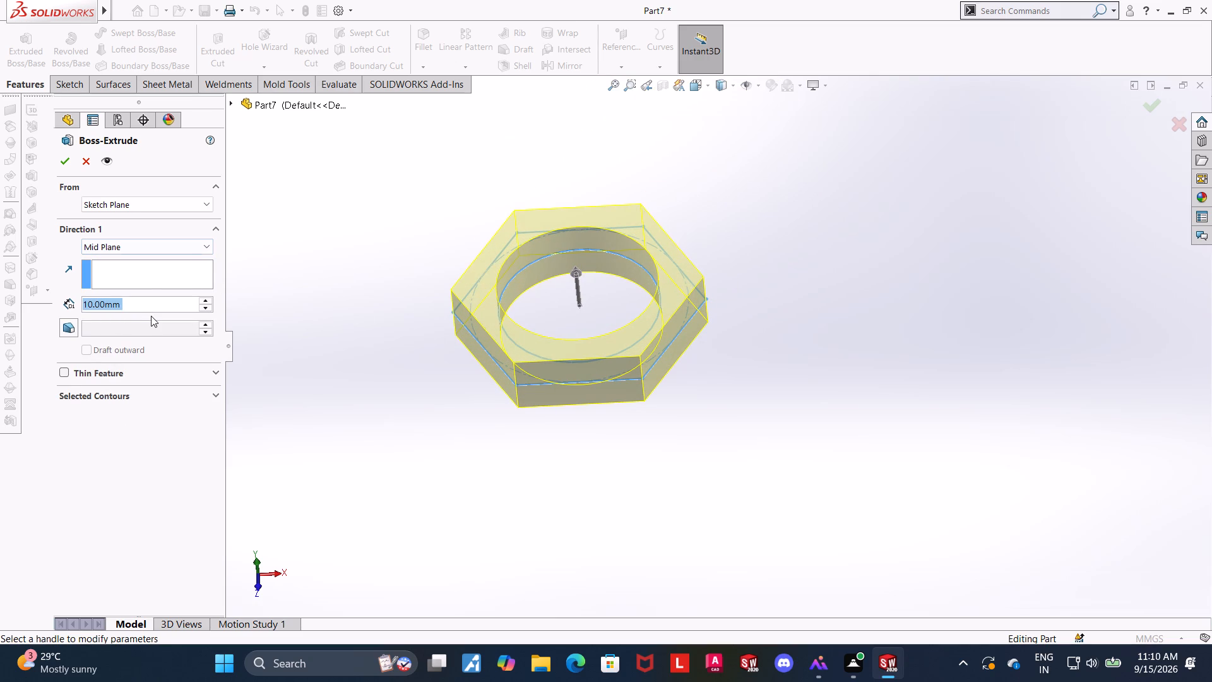
pyautogui.write('20')
pyautogui.press('Return')
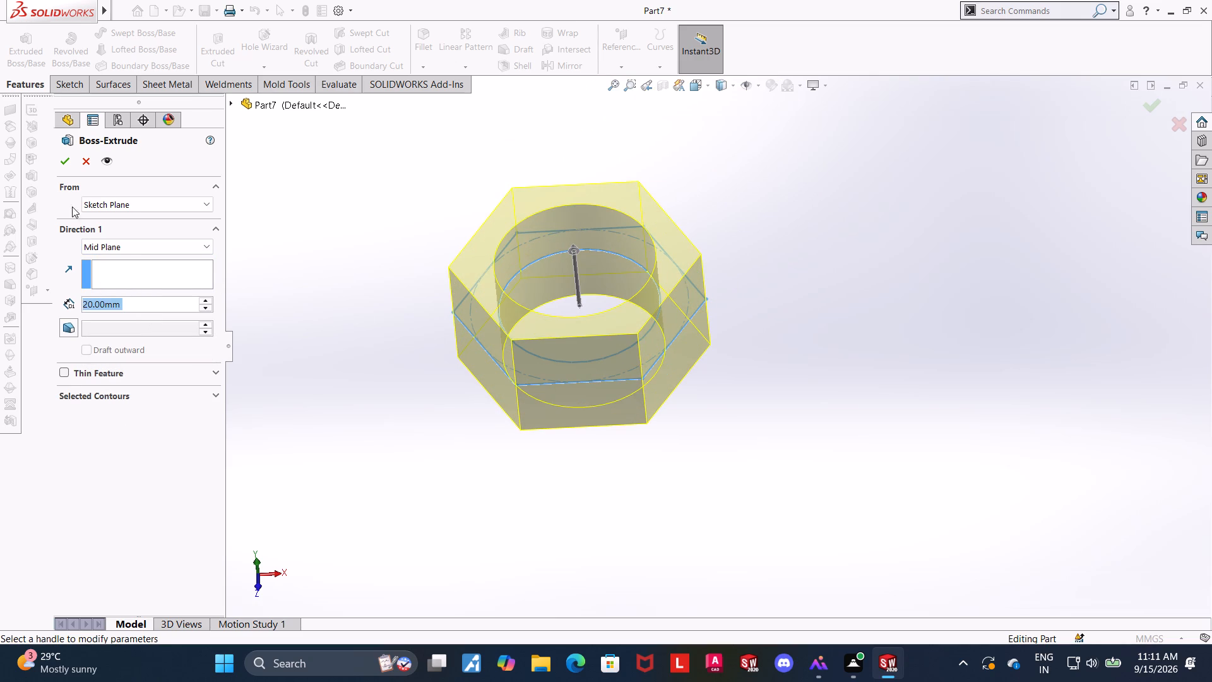
pyautogui.click(57, 161)
pyautogui.click(752, 411)
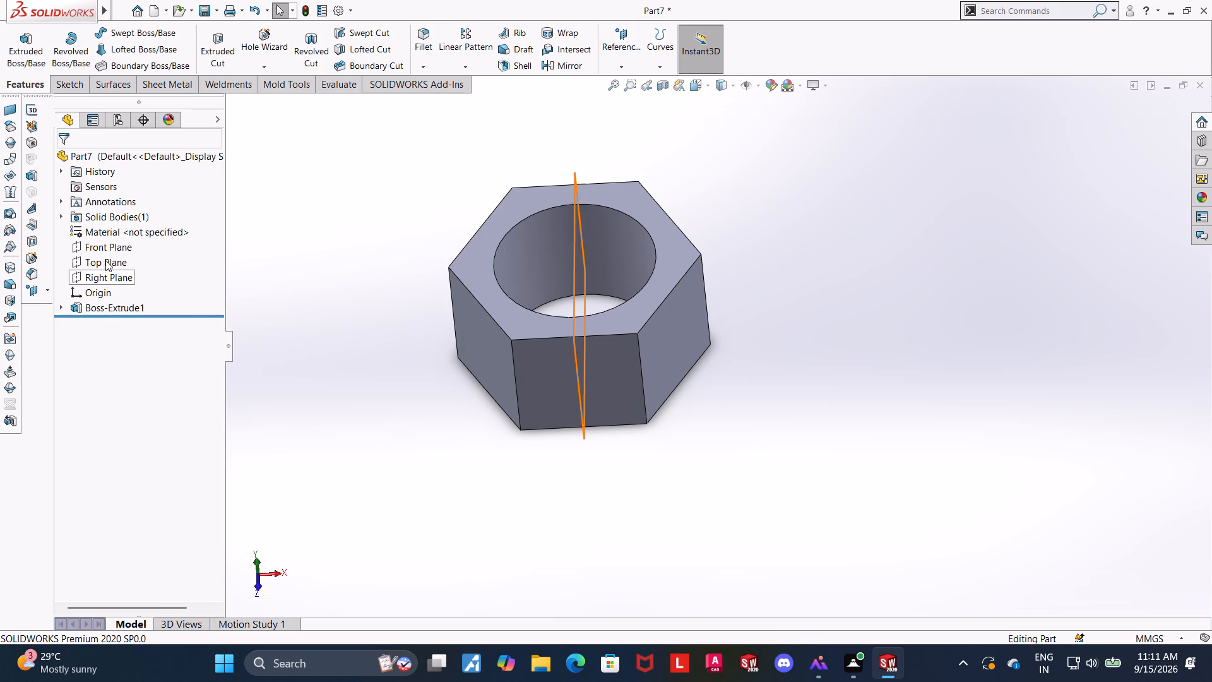
# Start a new sketch on the Front Plane, viewed normal to it.
pyautogui.click(103, 249)
pyautogui.click(113, 235)
pyautogui.click(107, 326)
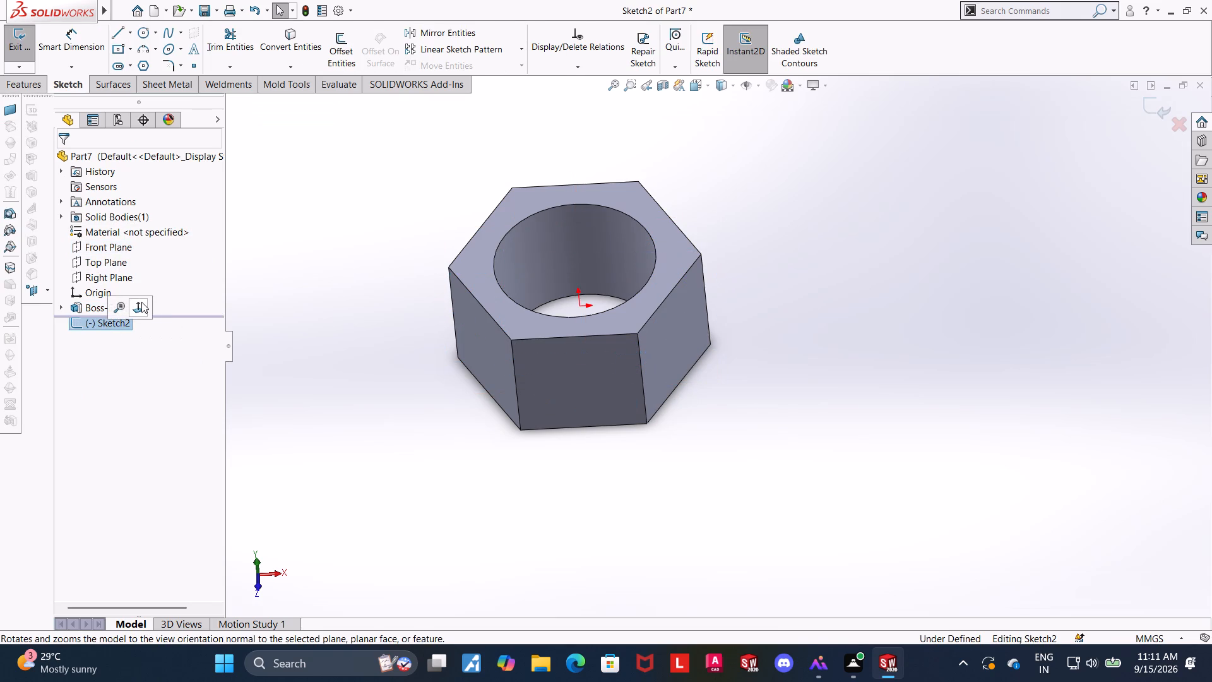
pyautogui.click(141, 302)
pyautogui.scroll(3, 1001, 246)
pyautogui.scroll(-3, 972, 240)
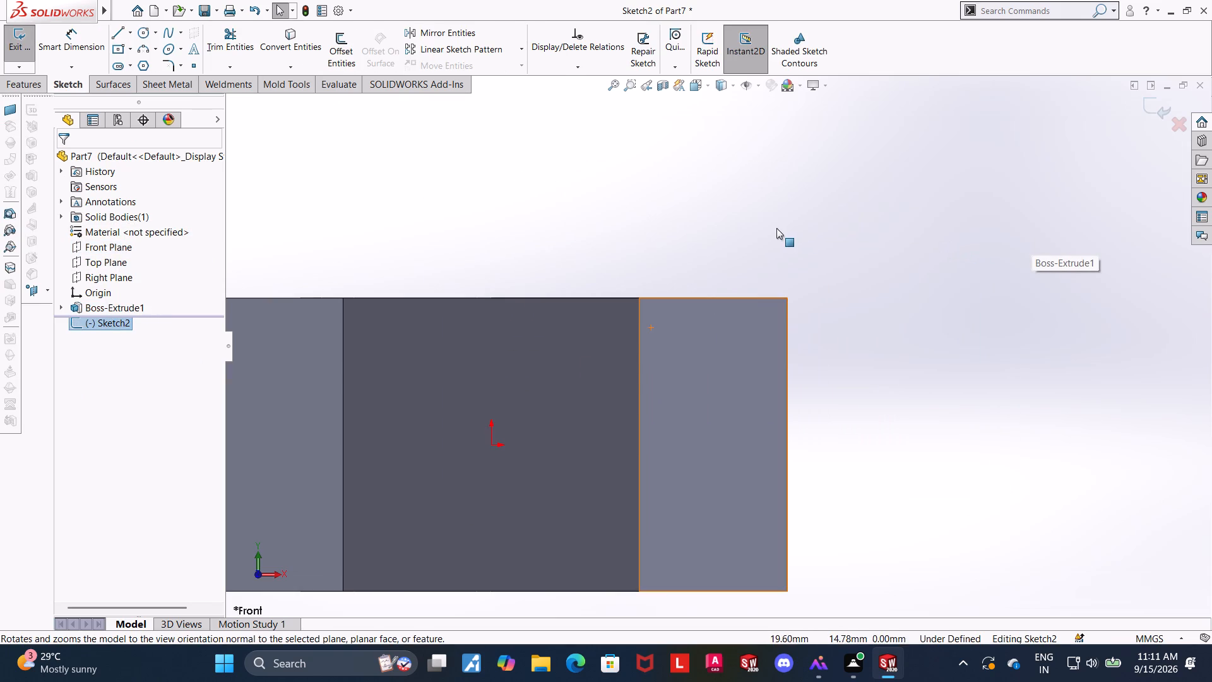
pyautogui.scroll(-2, 732, 244)
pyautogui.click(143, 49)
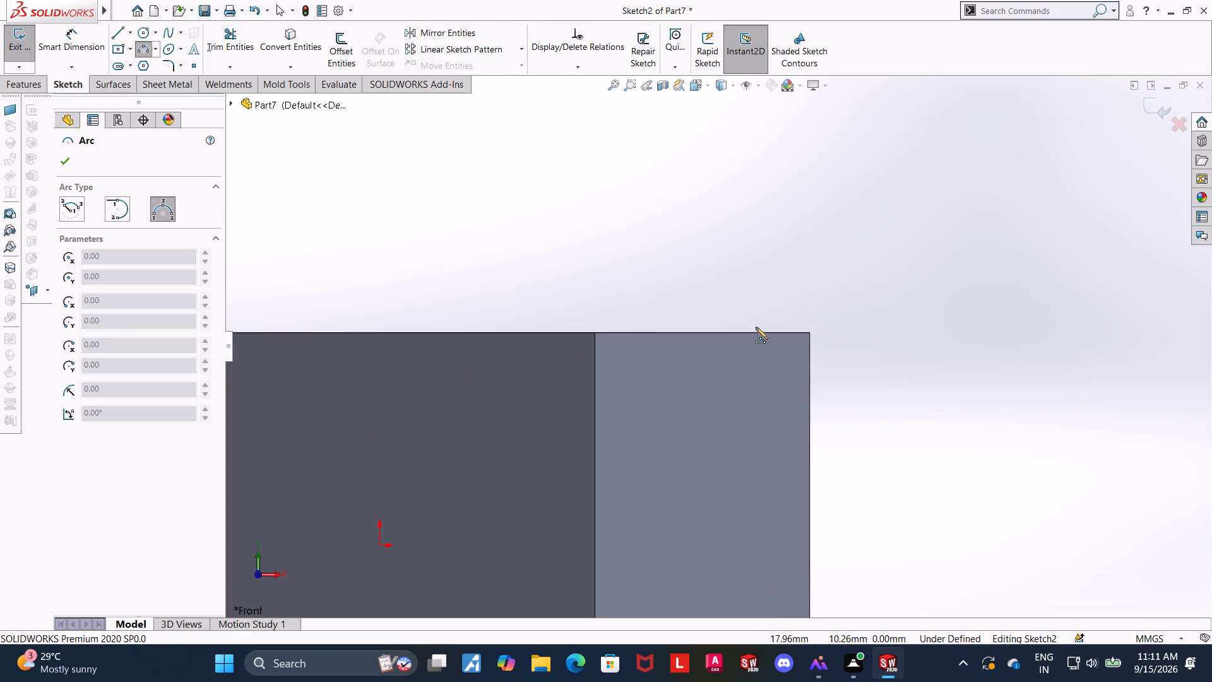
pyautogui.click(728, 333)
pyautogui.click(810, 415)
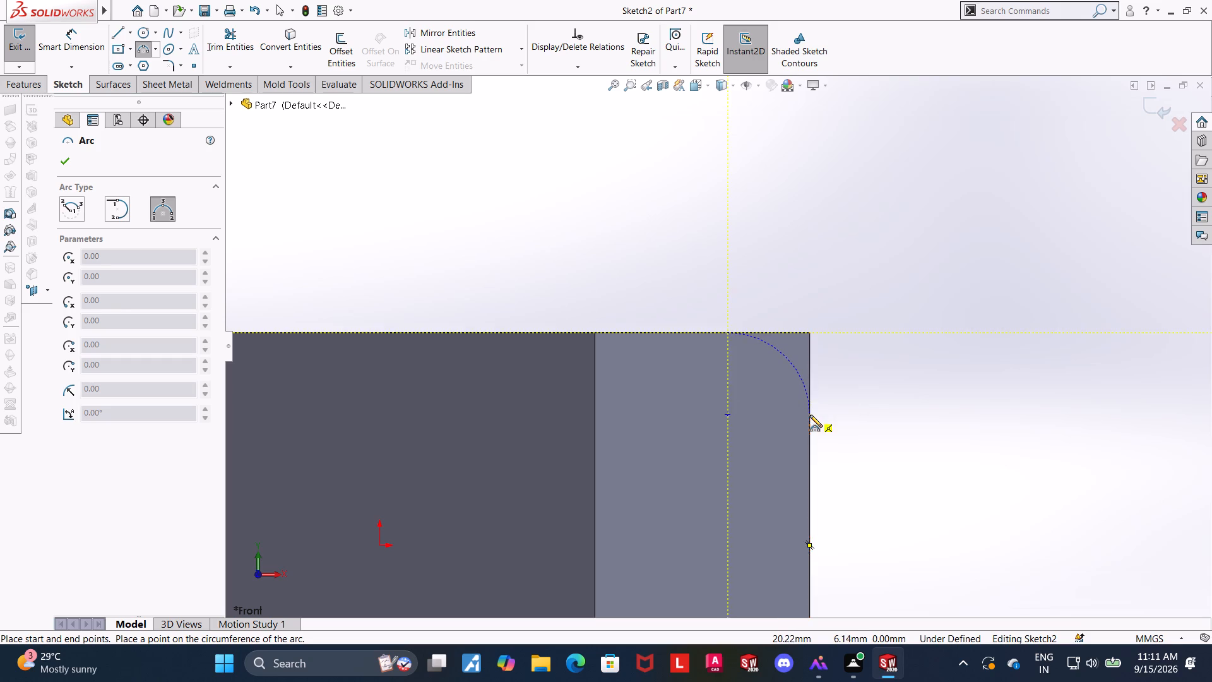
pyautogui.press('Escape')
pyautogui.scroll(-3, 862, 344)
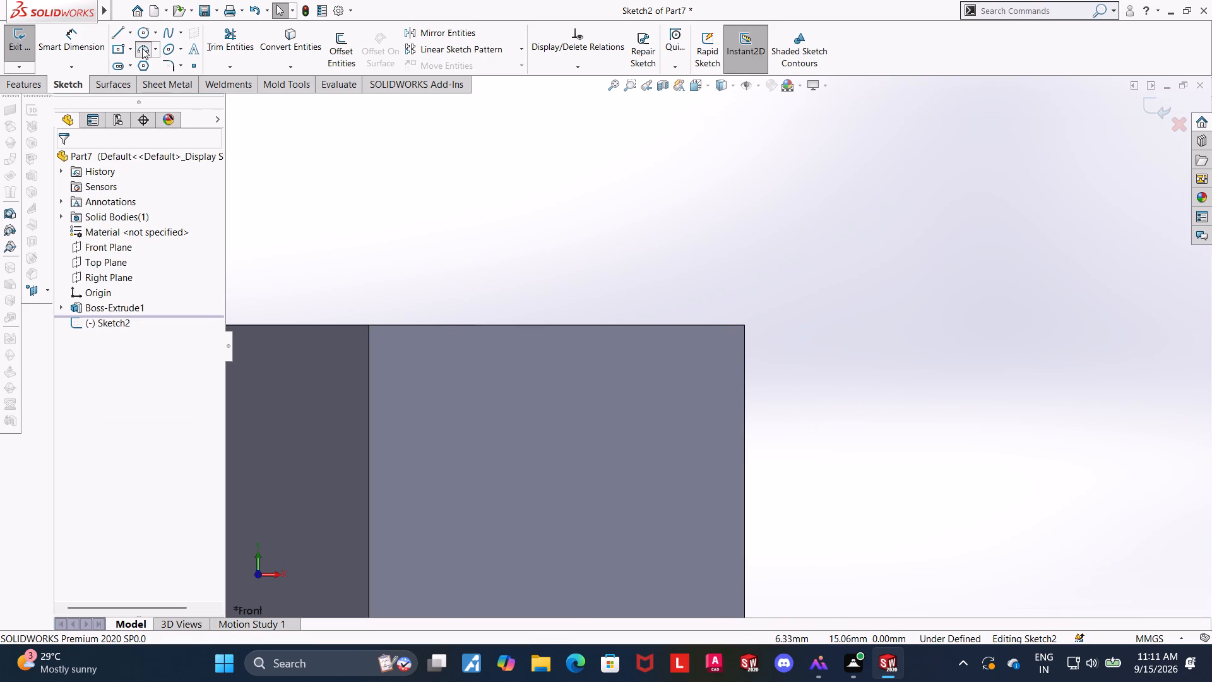
# Sketch a three-point arc of about 2.87 mm radius across the nut's upper +X corner, ending on the top and side edges.
pyautogui.click(142, 48)
pyautogui.click(639, 326)
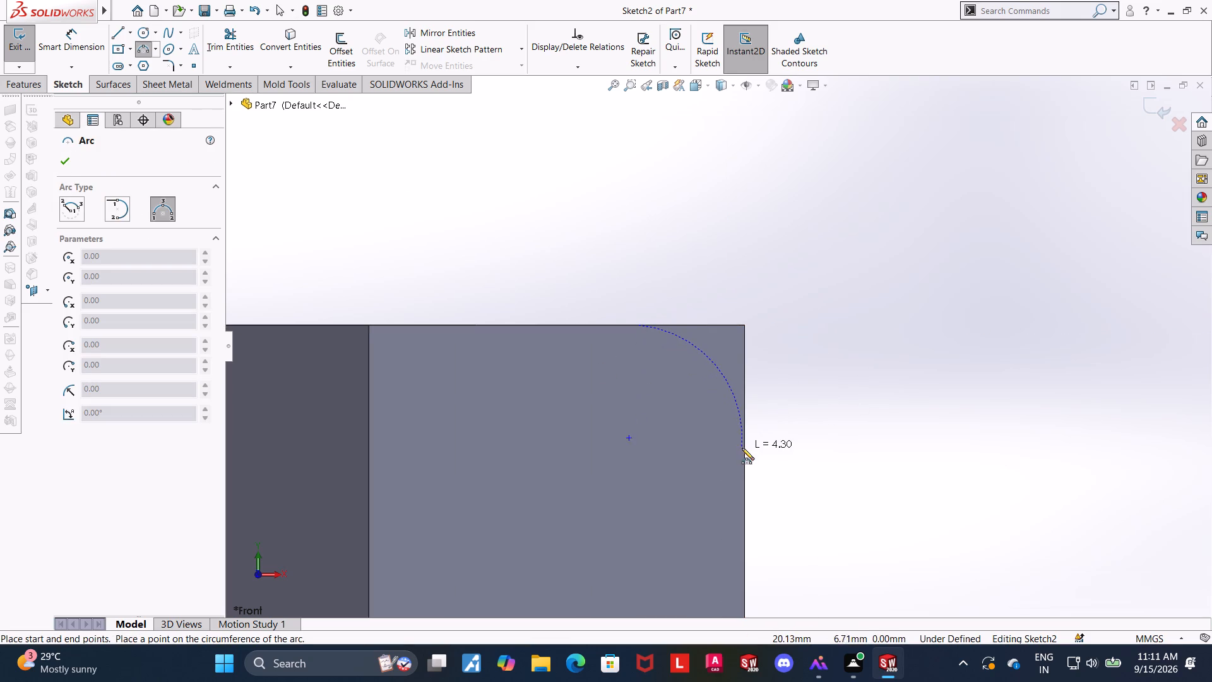
pyautogui.click(745, 449)
pyautogui.click(723, 366)
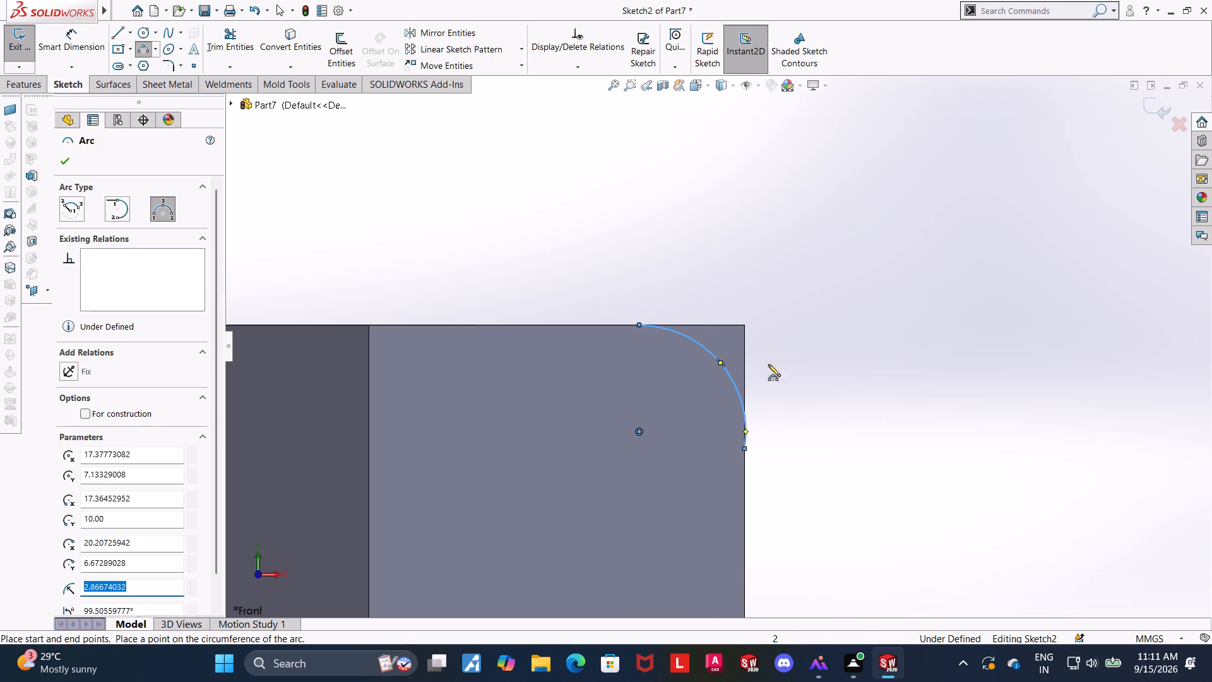
pyautogui.press('Escape')
# Close the arc into a corner profile with a horizontal and a vertical line along the nut's edges, meeting at its corner.
pyautogui.click(114, 37)
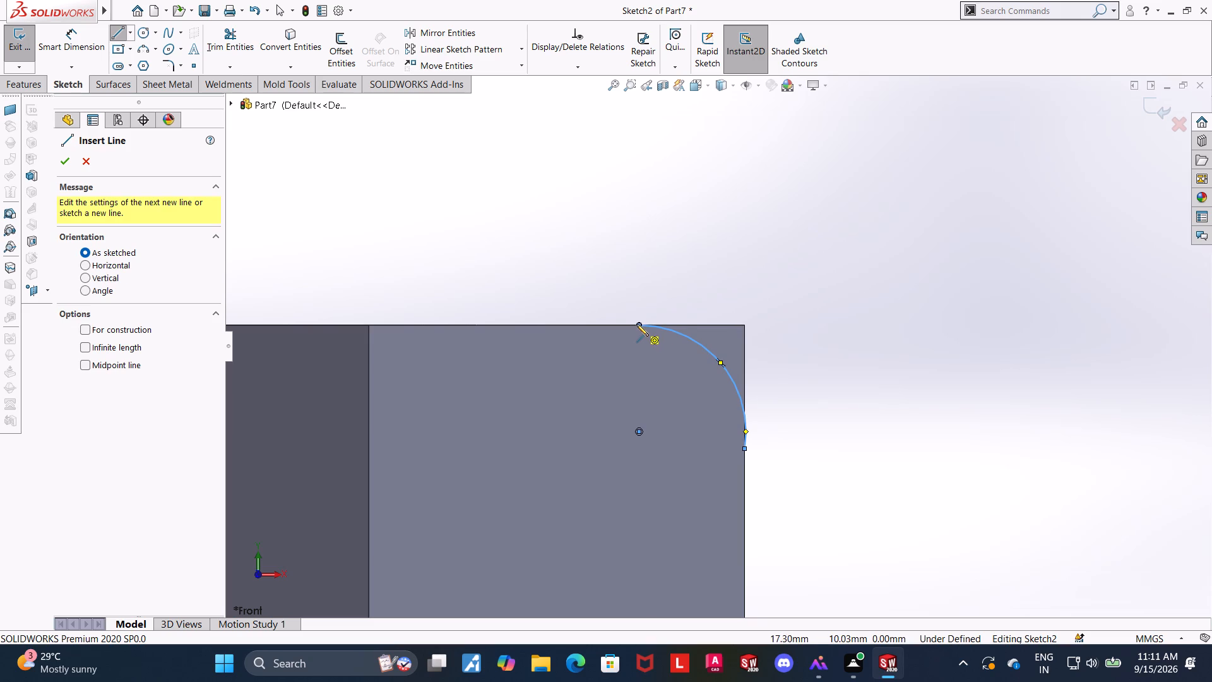
pyautogui.click(636, 324)
pyautogui.click(744, 326)
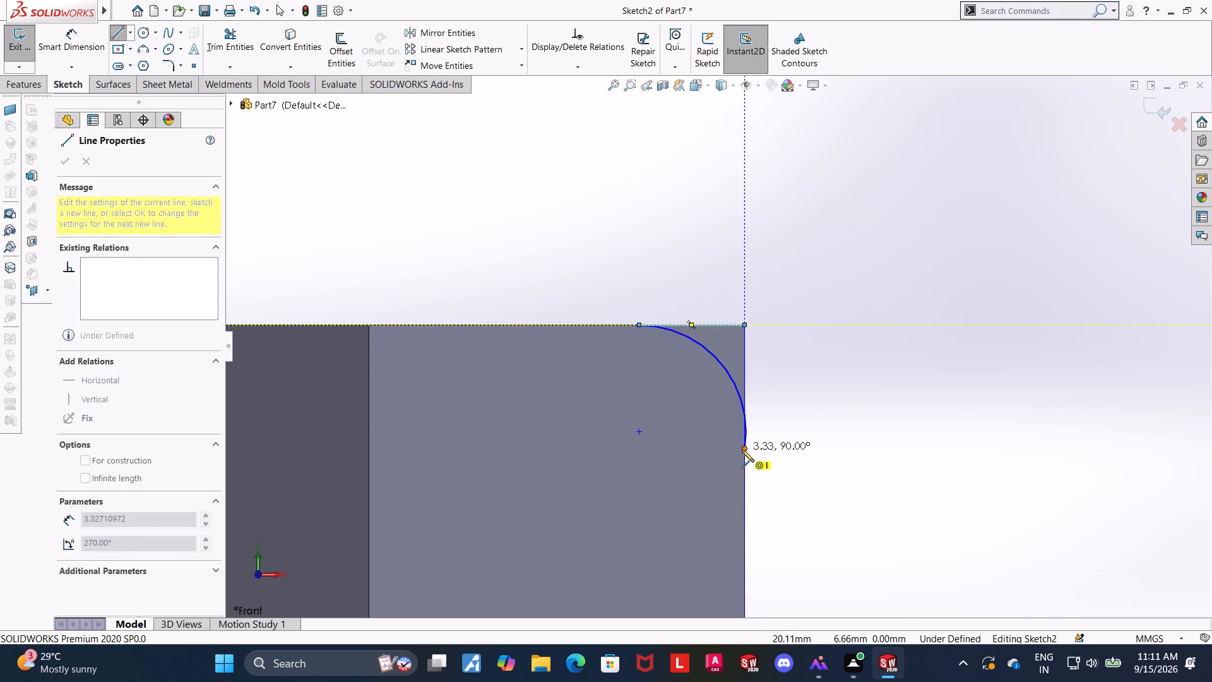
pyautogui.click(744, 450)
pyautogui.press('Escape')
pyautogui.press('Escape')
# Dimension the corner profile's horizontal line and vertical line as 2 mm each.
pyautogui.scroll(-3, 758, 361)
pyautogui.click(77, 33)
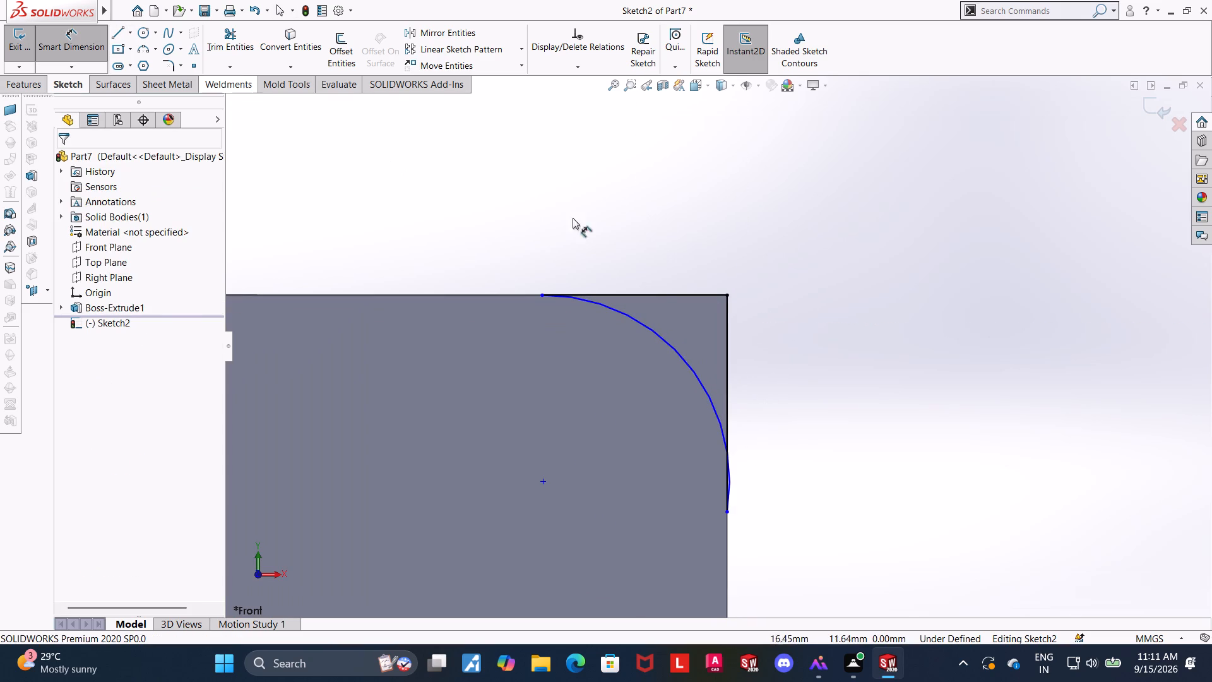
pyautogui.click(663, 295)
pyautogui.click(666, 261)
pyautogui.press('2')
pyautogui.press('Return')
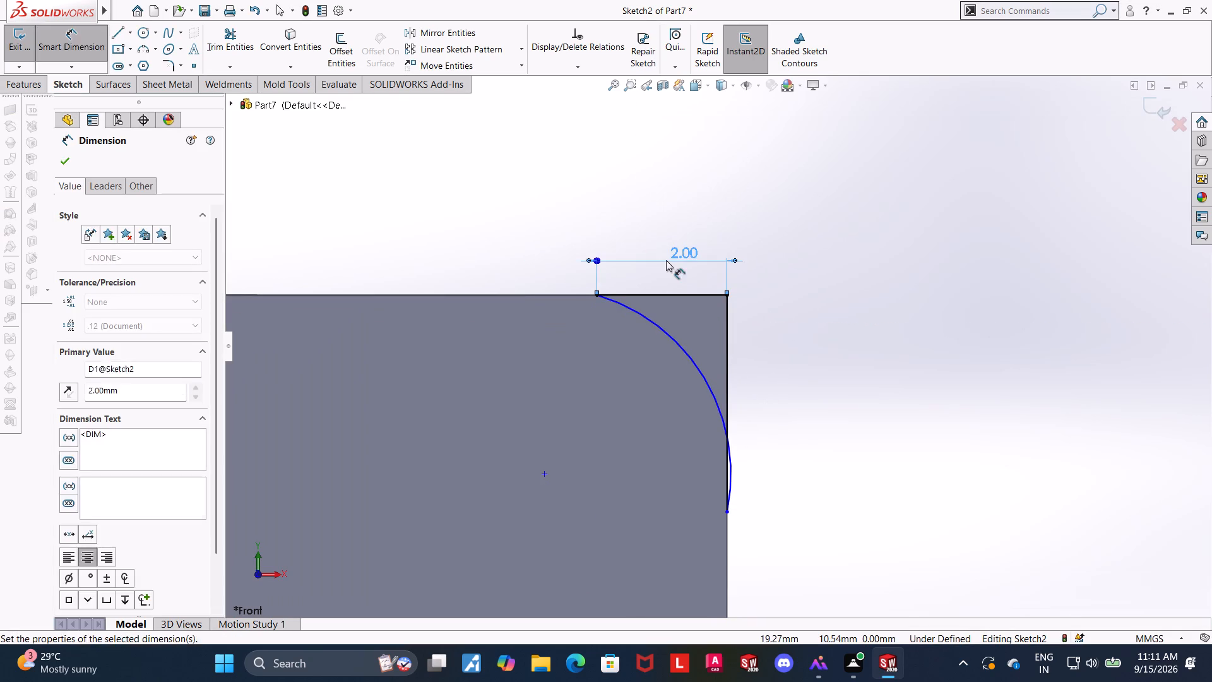
pyautogui.press('Escape')
pyautogui.click(73, 44)
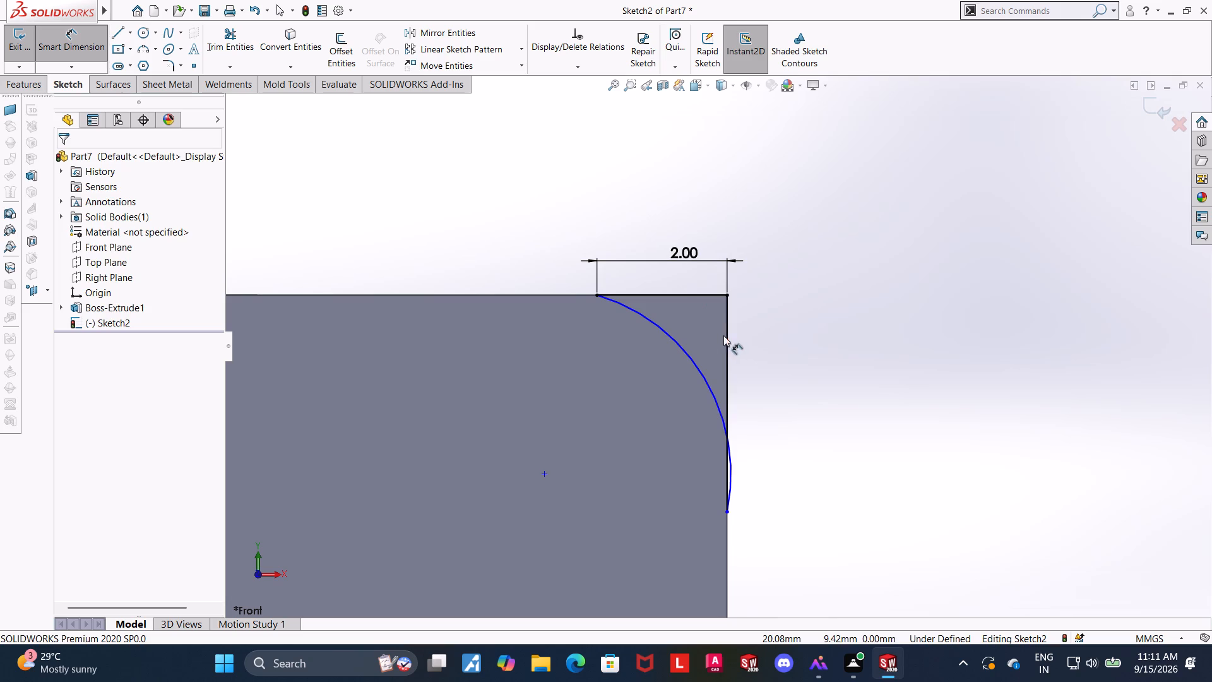
pyautogui.click(728, 340)
pyautogui.click(752, 345)
pyautogui.press('2')
pyautogui.press('Return')
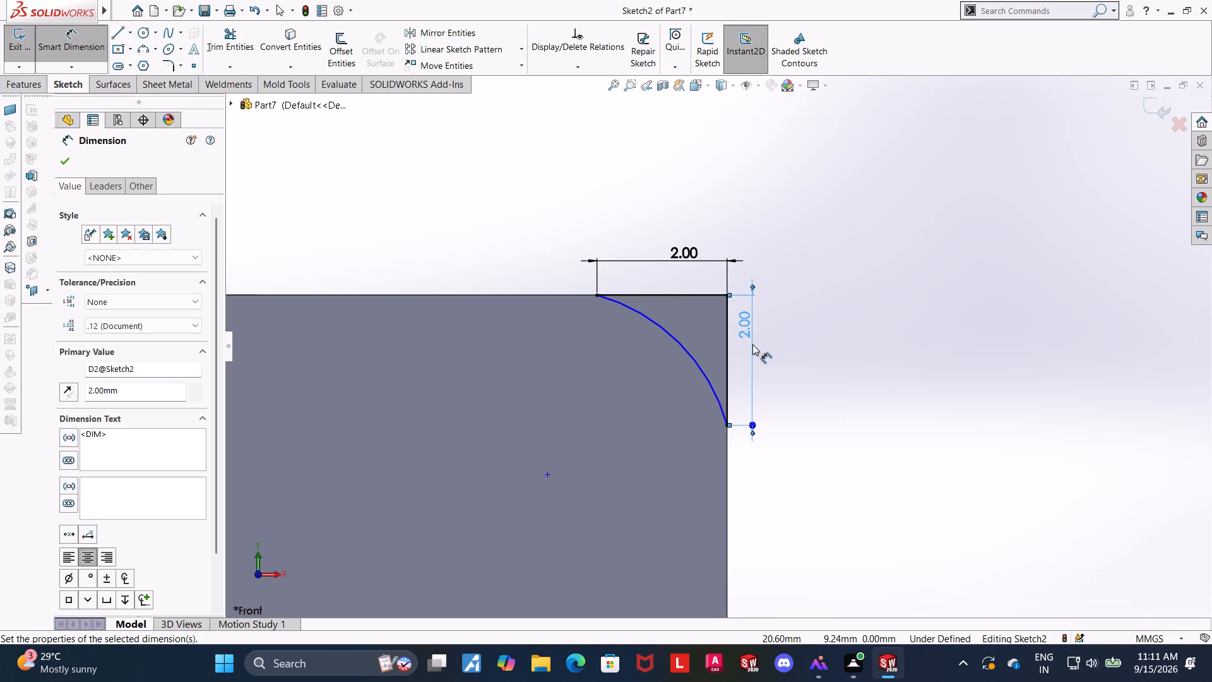
# Dimension the corner arc's radius as 3 mm and close the sketch.
pyautogui.click(686, 352)
pyautogui.click(697, 338)
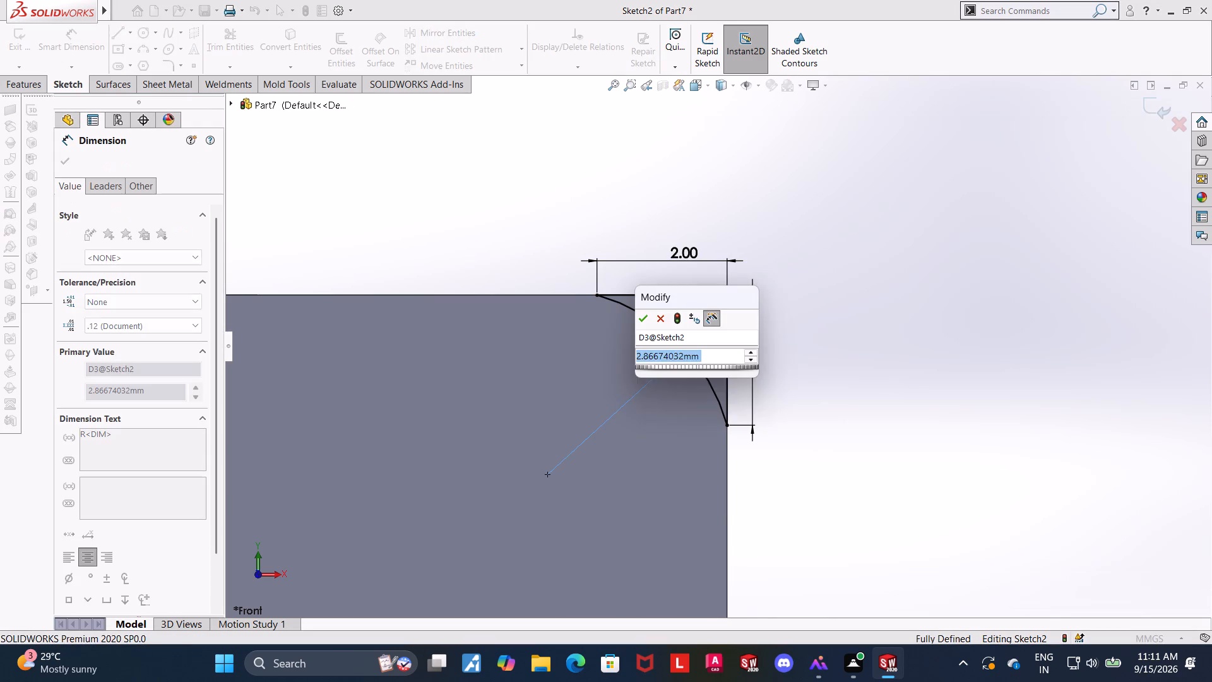
pyautogui.press('3')
pyautogui.press('Return')
pyautogui.press('Escape')
pyautogui.click(1157, 111)
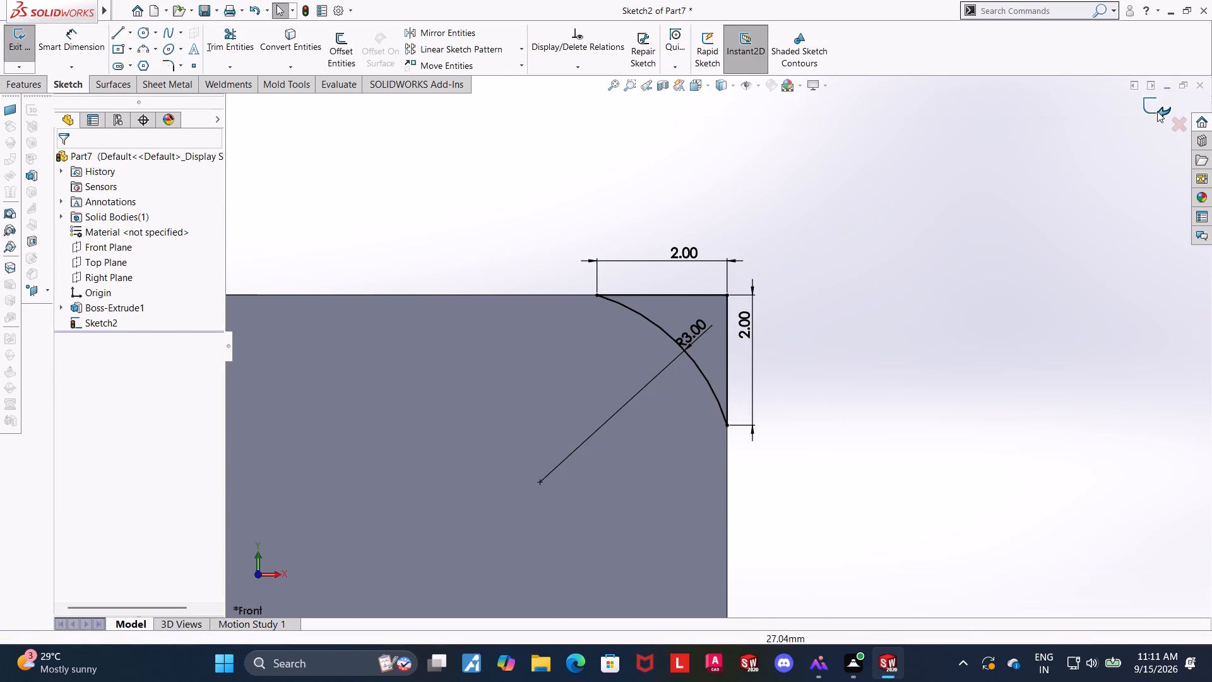
# Reopen the corner profile sketch and add a vertical centreline from the origin up past the nut's top face.
pyautogui.scroll(5, 942, 243)
pyautogui.scroll(5, 735, 460)
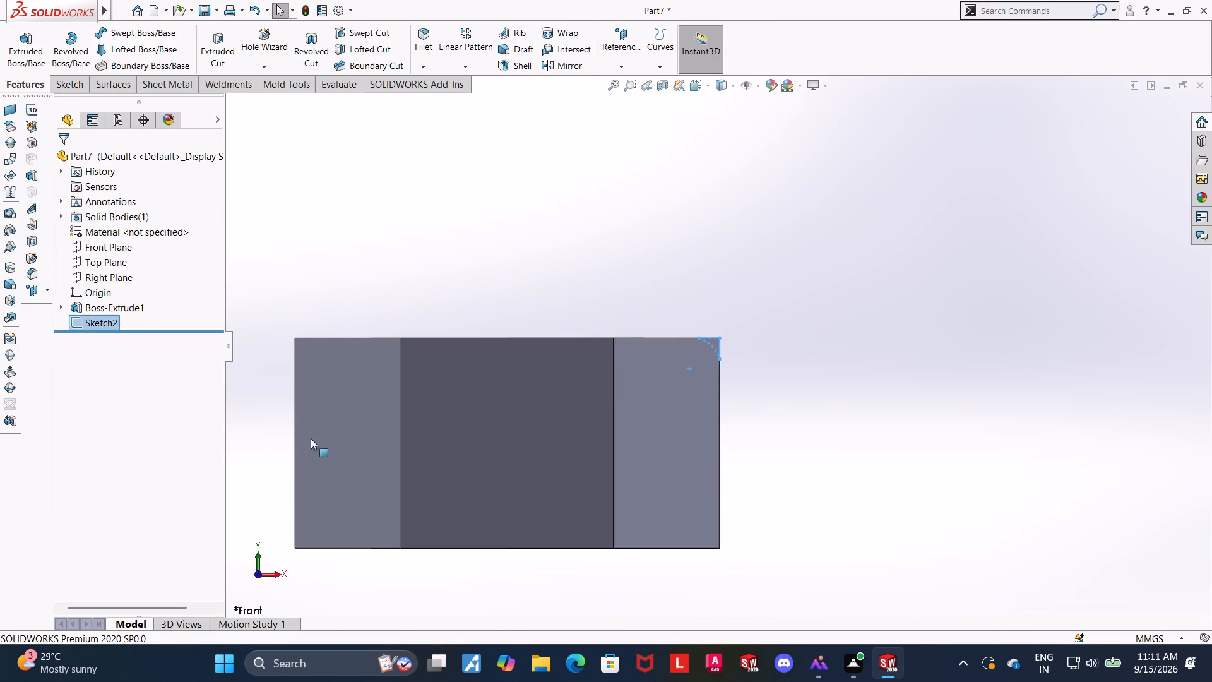
pyautogui.click(110, 324)
pyautogui.click(120, 296)
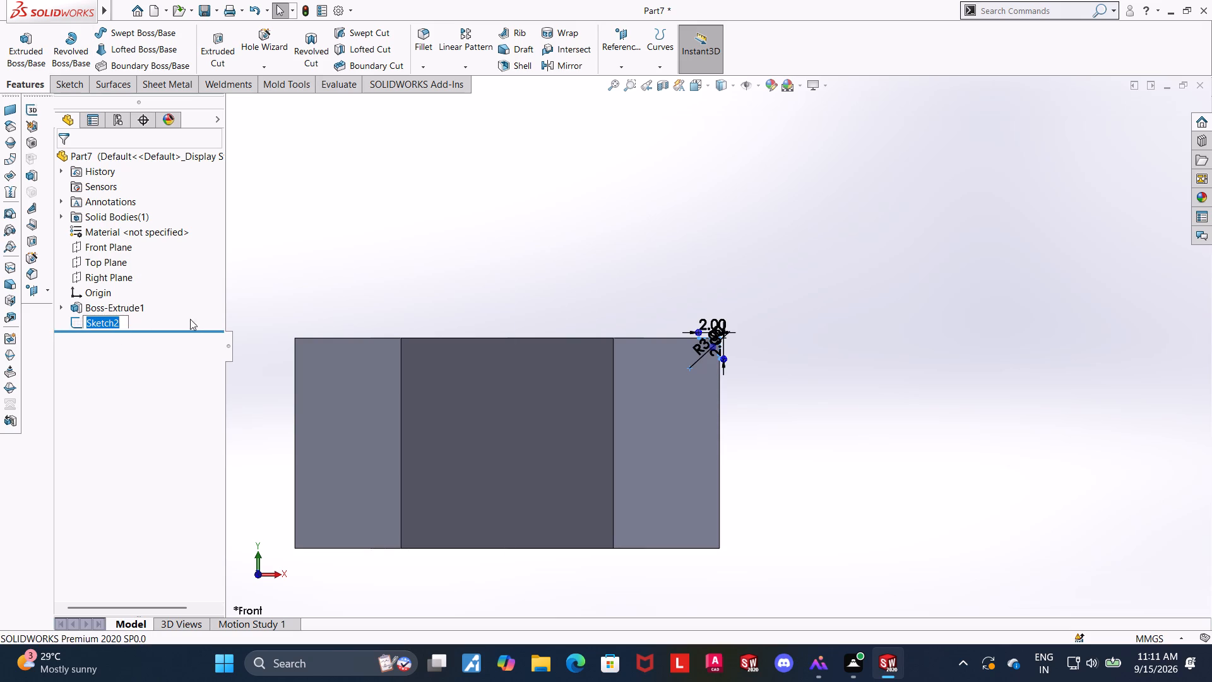
pyautogui.click(153, 371)
pyautogui.click(109, 320)
pyautogui.click(121, 291)
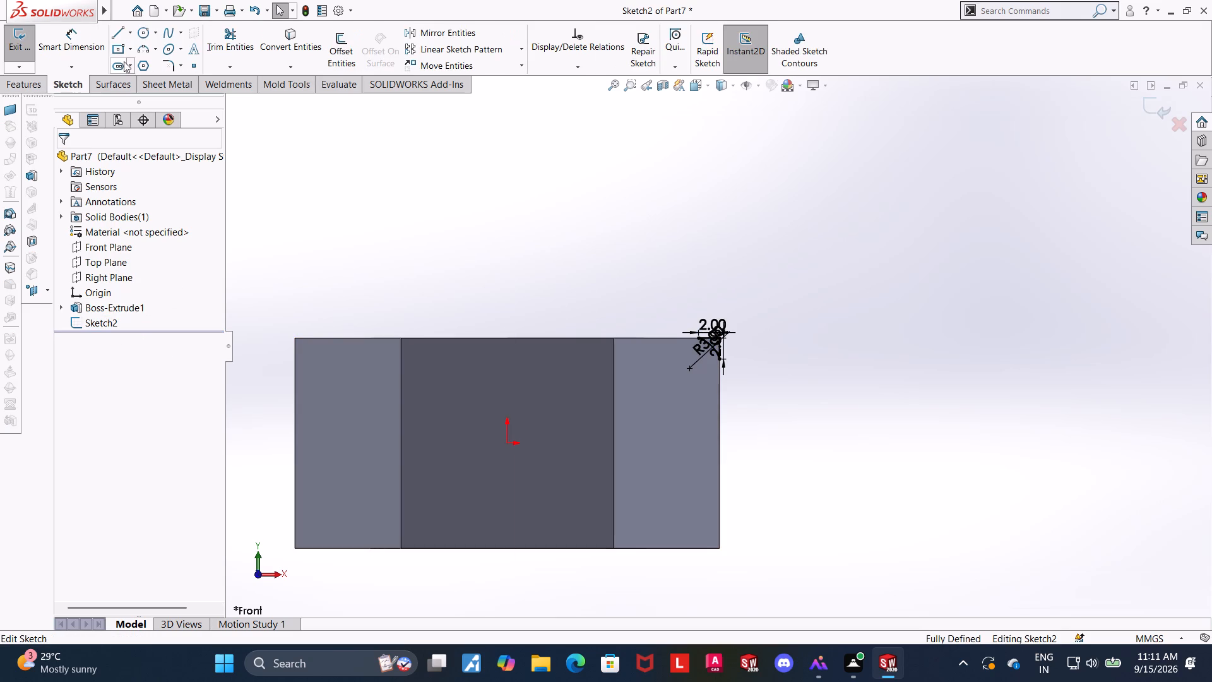
pyautogui.click(131, 37)
pyautogui.click(131, 63)
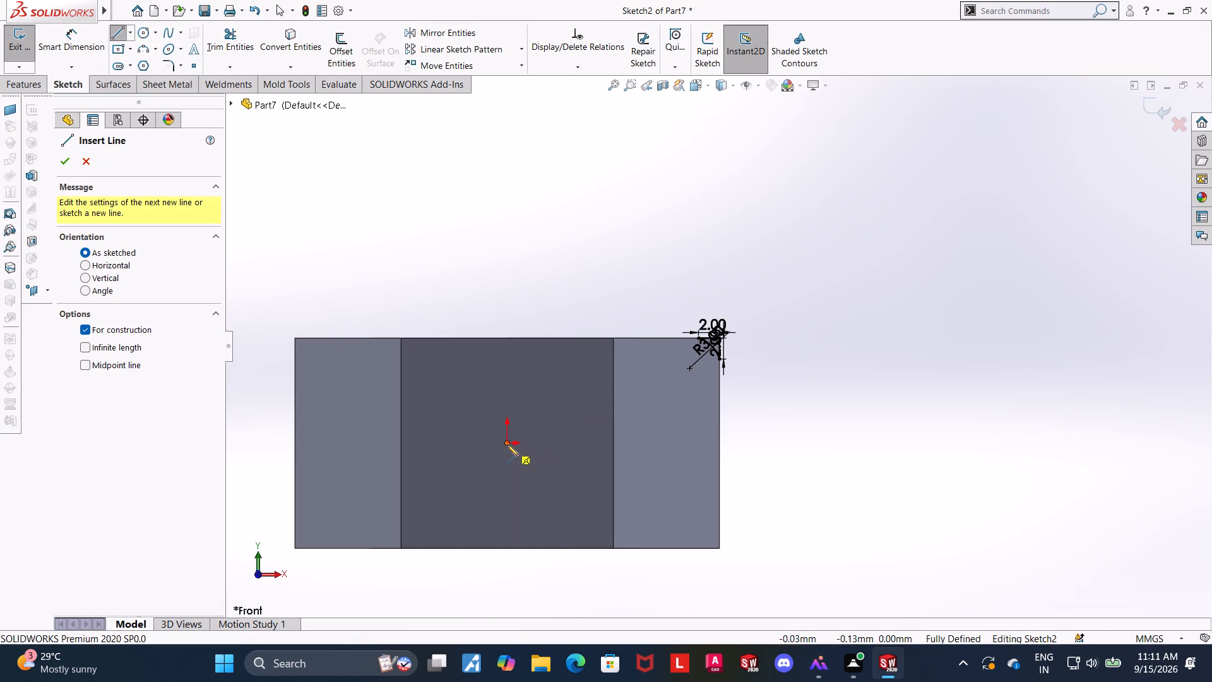
pyautogui.moveTo(507, 444); pyautogui.dragTo(507, 434)
pyautogui.click(511, 247)
pyautogui.press('Escape')
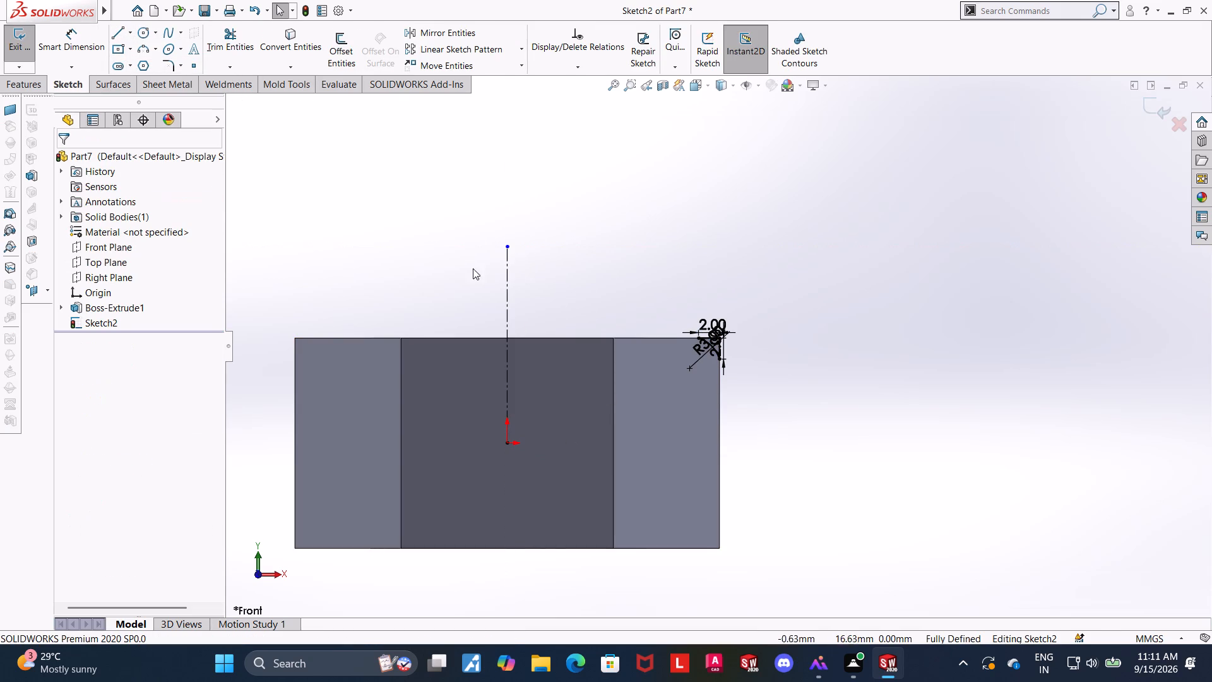
pyautogui.press('Escape')
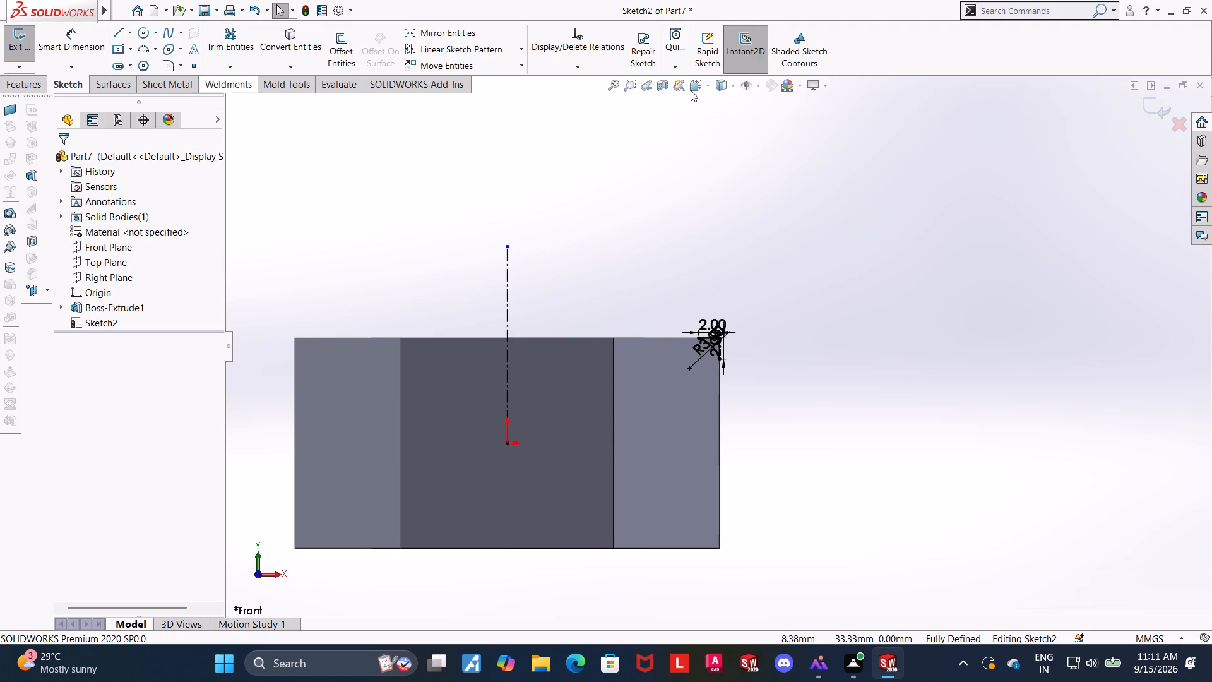
# Close the sketch and revolve-cut the corner profile 360 degrees about the vertical centreline to round the nut's top corners.
pyautogui.click(1159, 110)
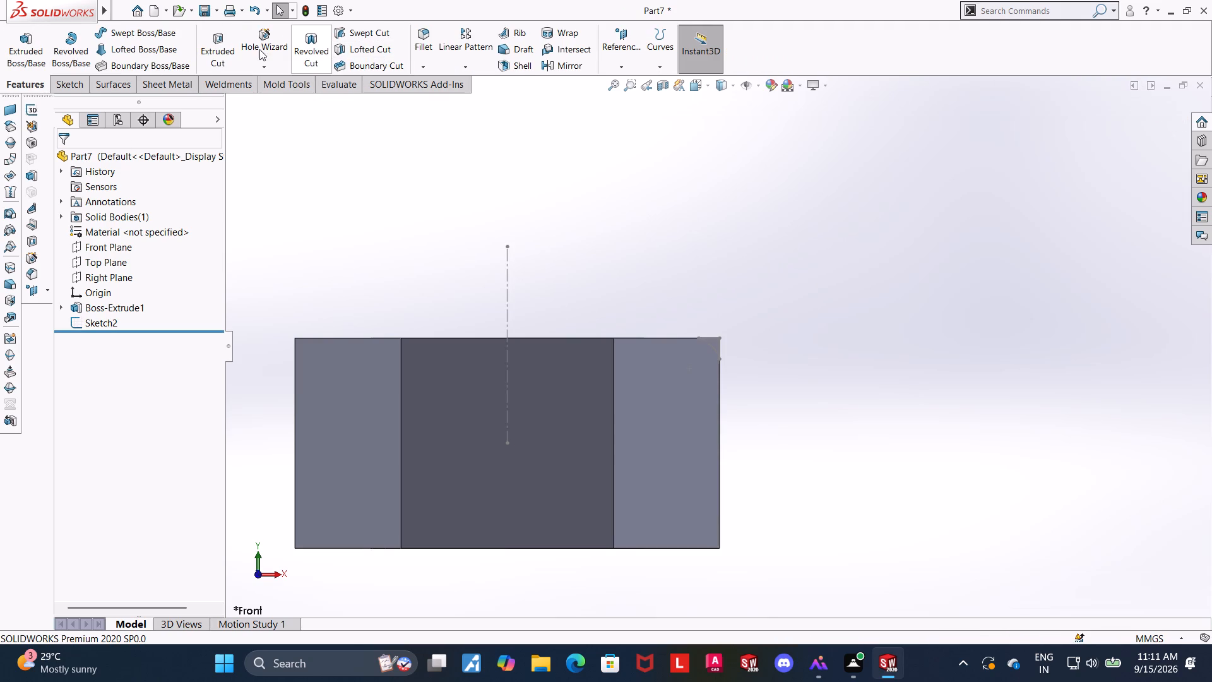
pyautogui.click(306, 40)
pyautogui.click(232, 107)
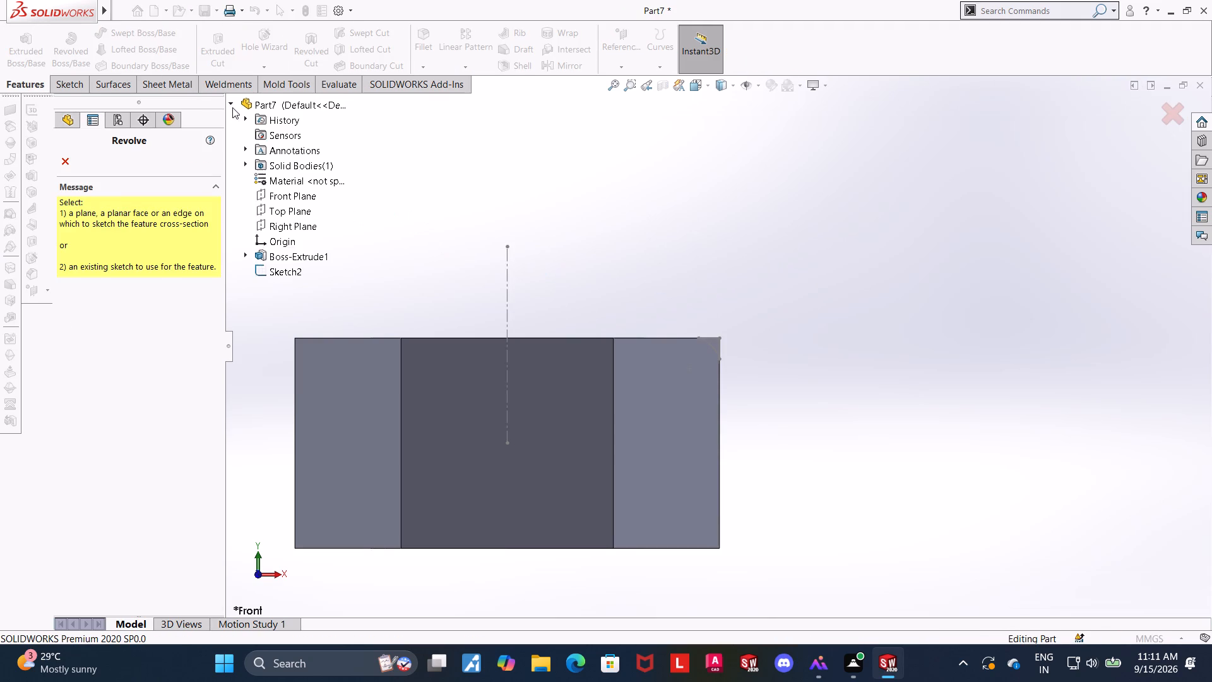
pyautogui.click(290, 265)
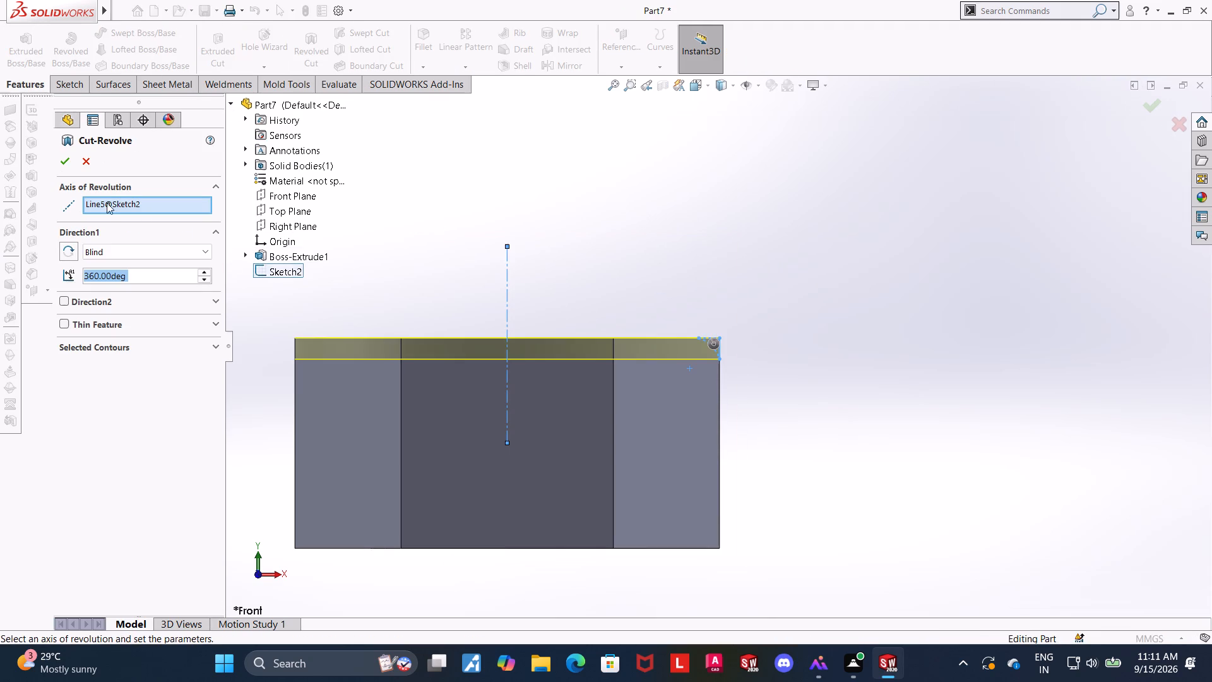
pyautogui.click(71, 163)
pyautogui.click(682, 257)
pyautogui.scroll(1, 676, 252)
pyautogui.moveTo(675, 253); pyautogui.dragTo(679, 275, button='middle')
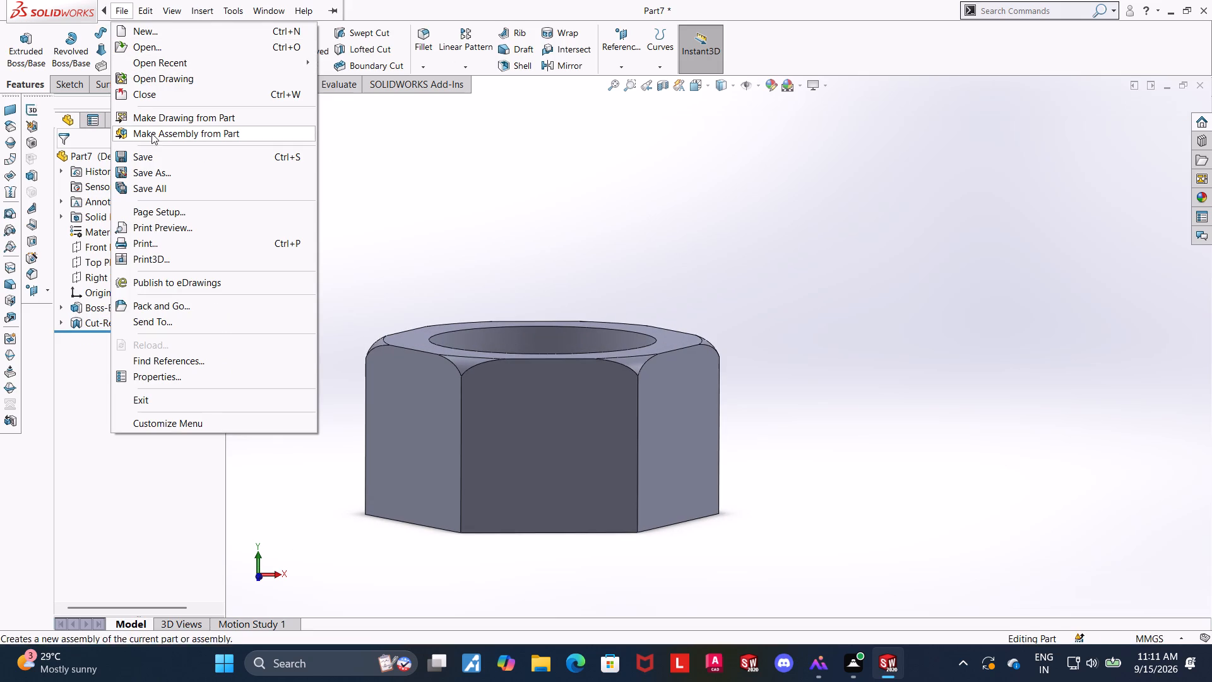
# Save the part as Nut fixture in the Downloads folder.
pyautogui.click(150, 175)
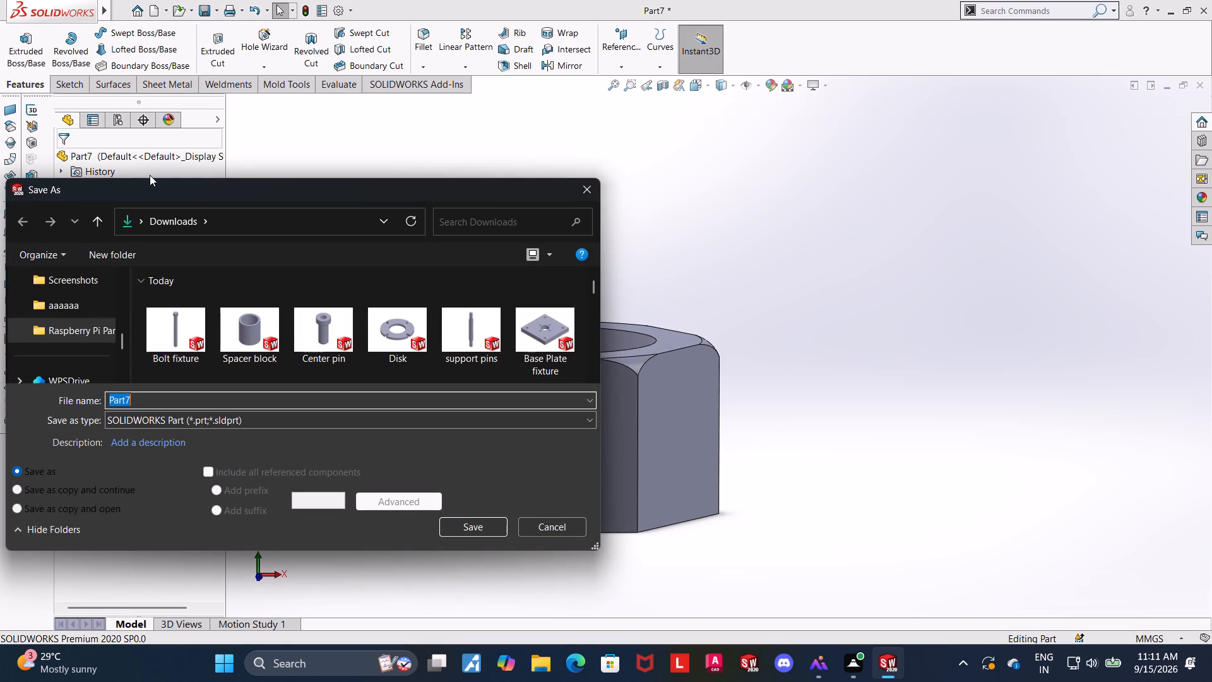
pyautogui.press('n')
pyautogui.press('BackSpace')
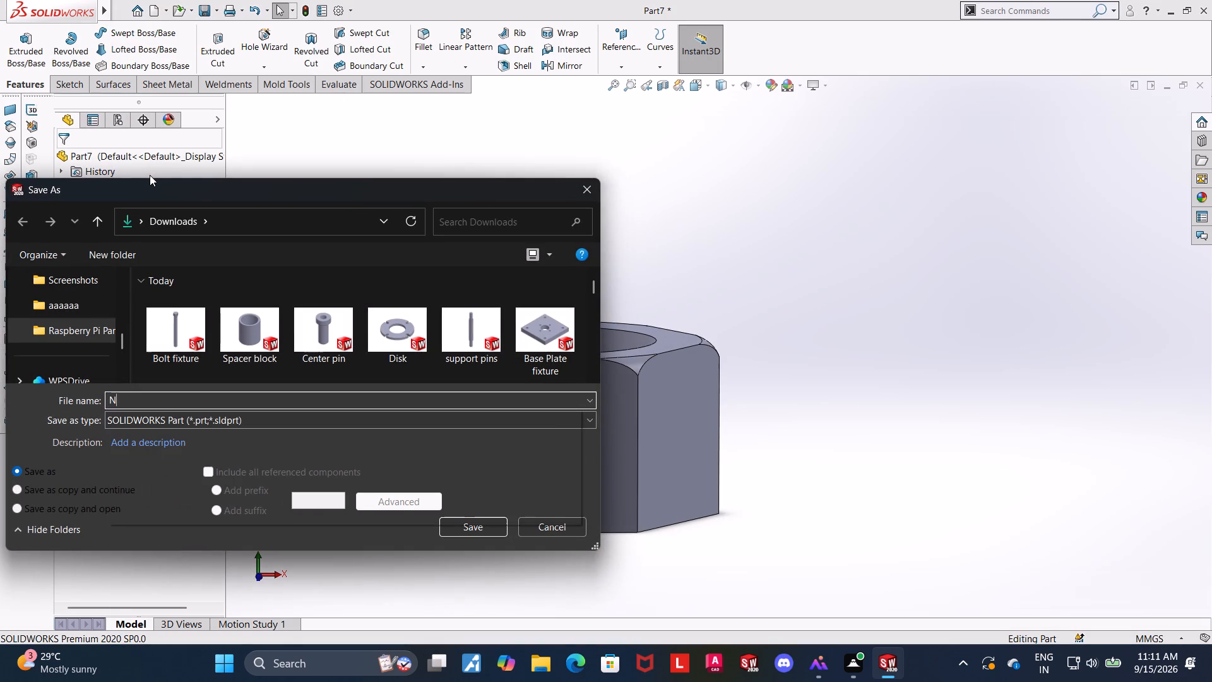
pyautogui.write('fixture')
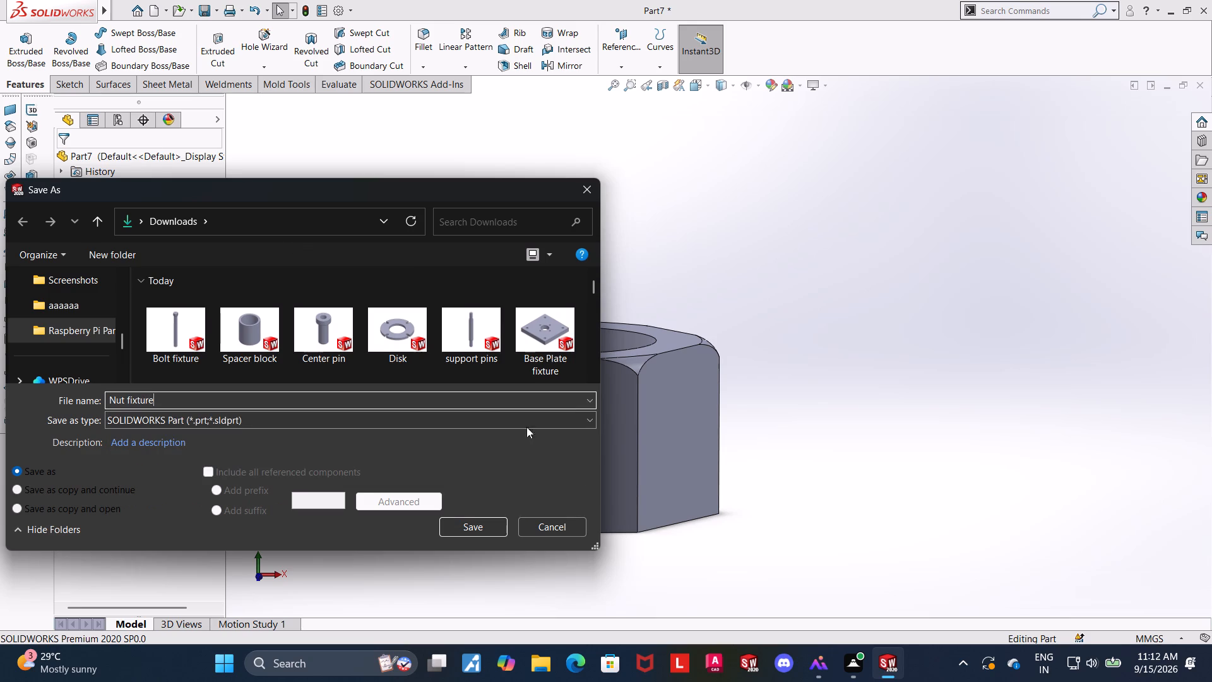
pyautogui.click(482, 522)
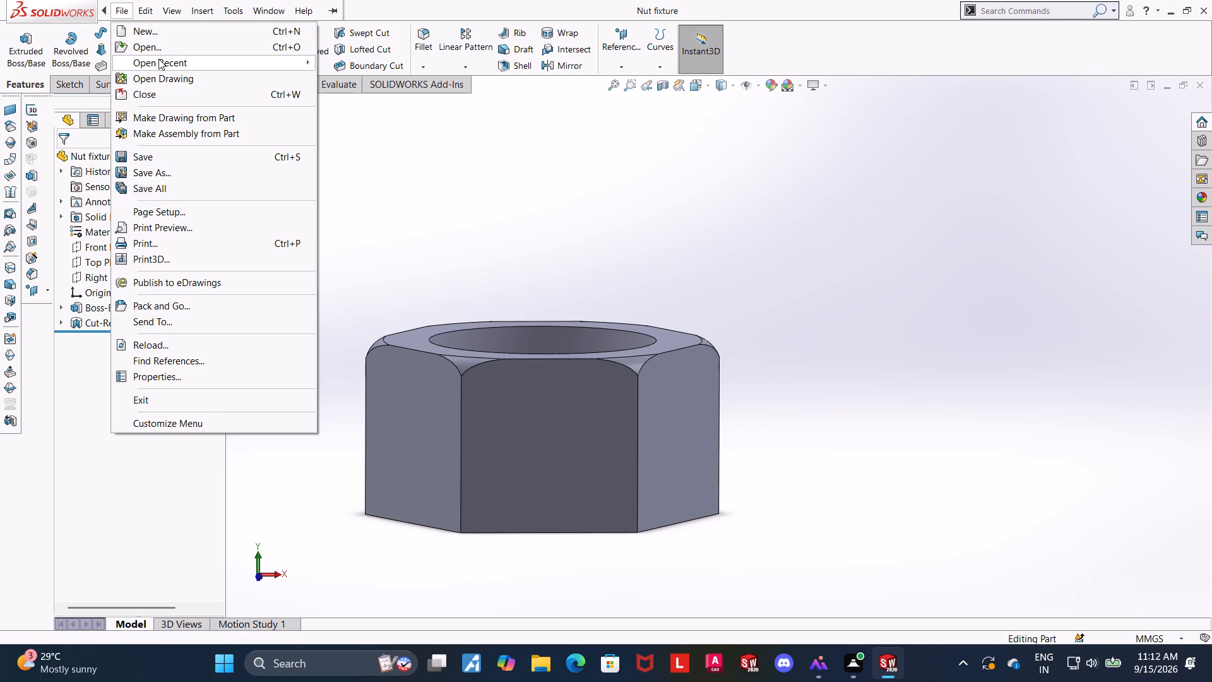
# Create a new assembly and place the Base Plate fixture as its first component.
pyautogui.click(162, 28)
pyautogui.doubleClick(437, 321)
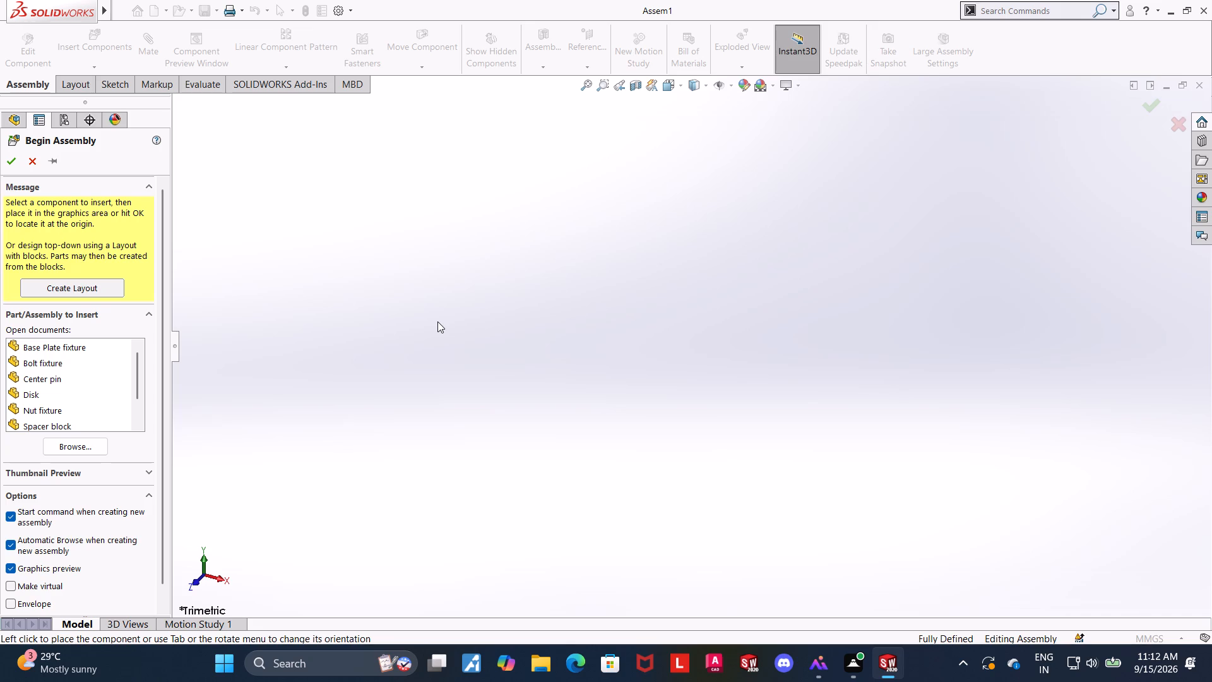
pyautogui.click(80, 347)
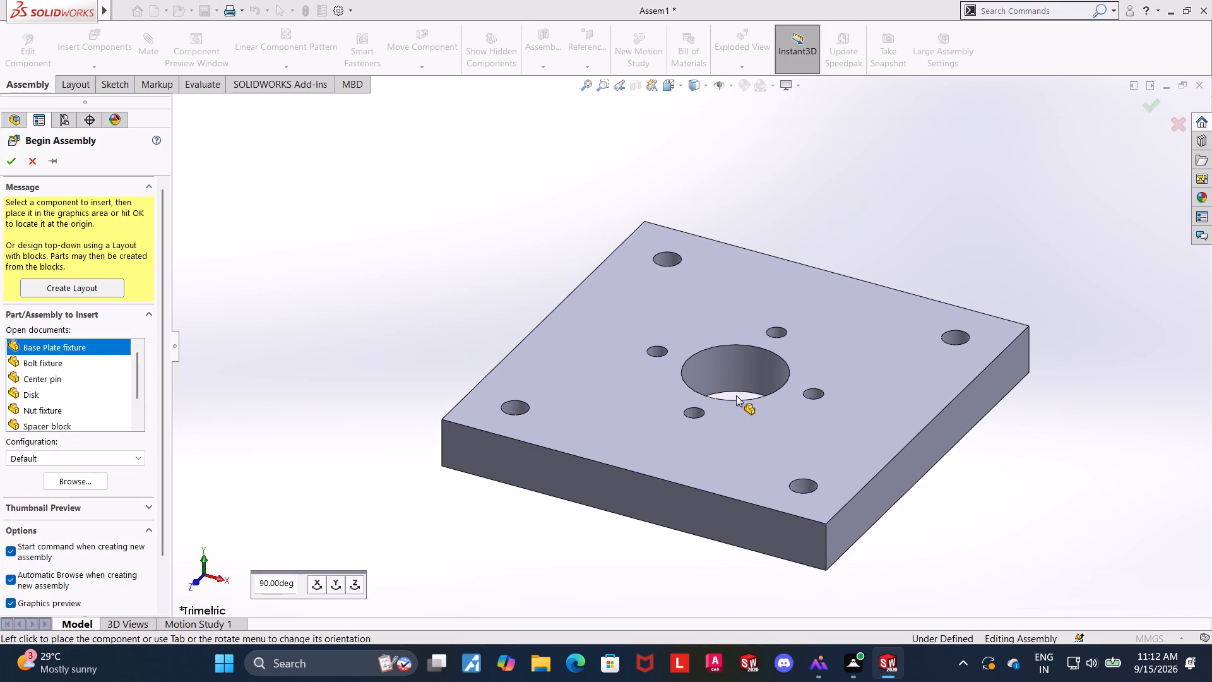
pyautogui.click(736, 395)
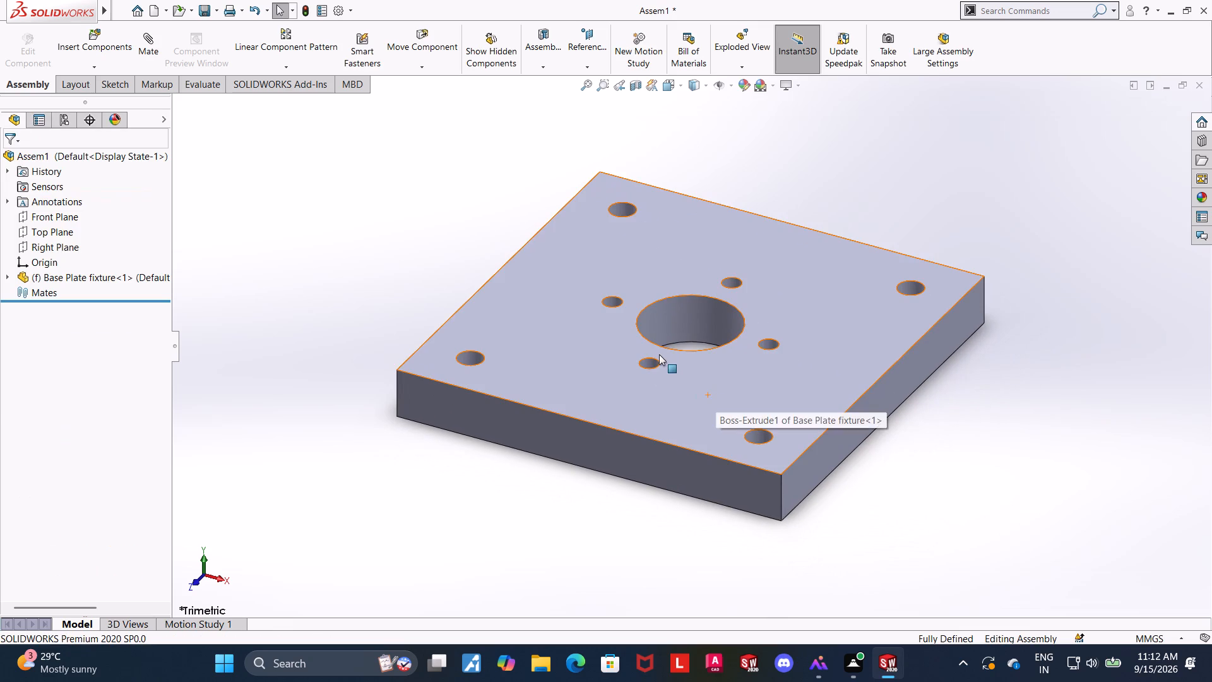
pyautogui.scroll(2, 923, 366)
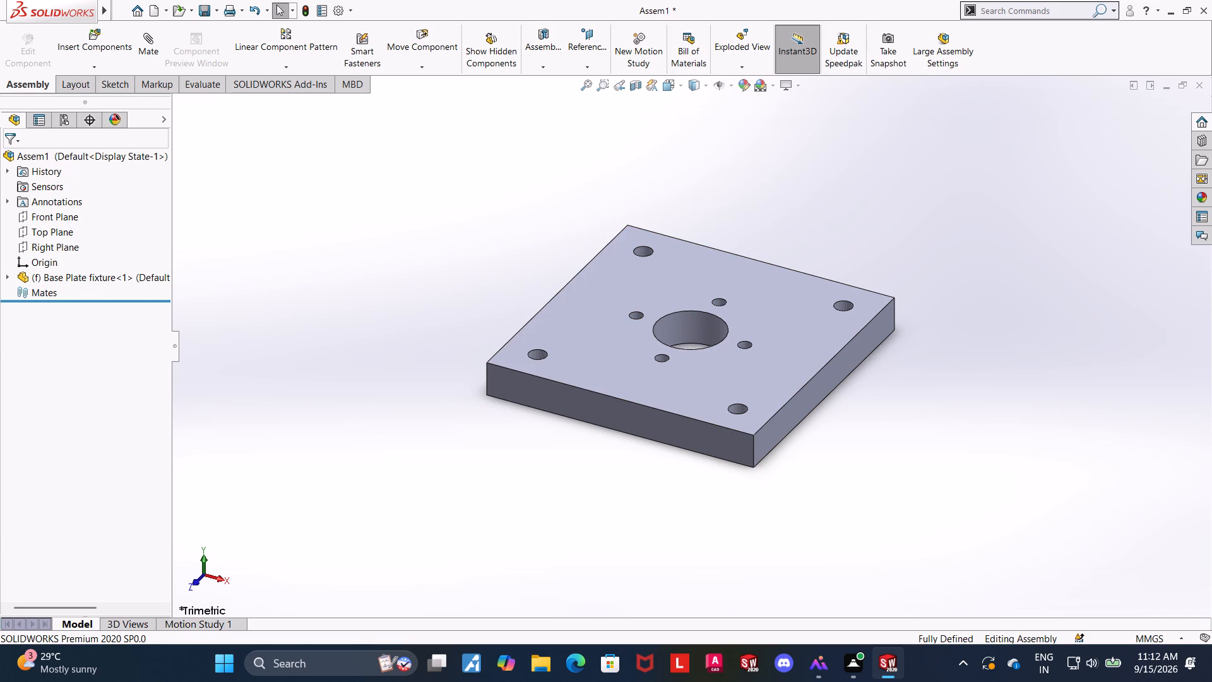
# Insert one support pins component beside the base plate.
pyautogui.click(97, 45)
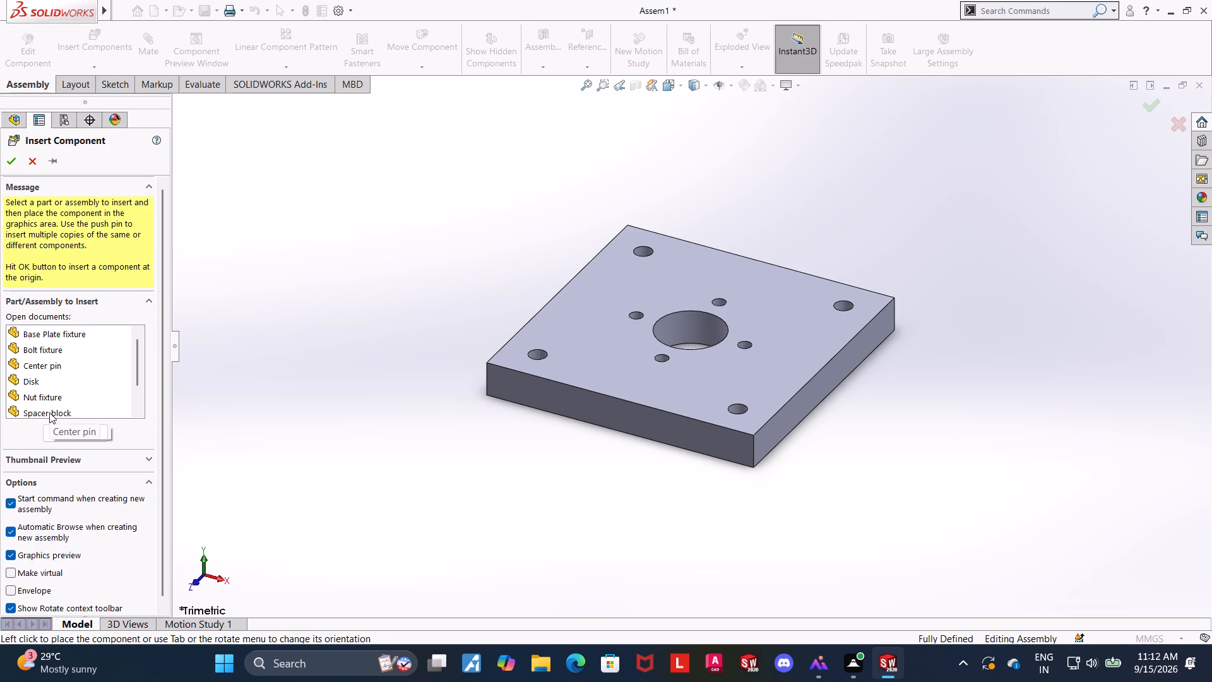
pyautogui.scroll(-3, 58, 362)
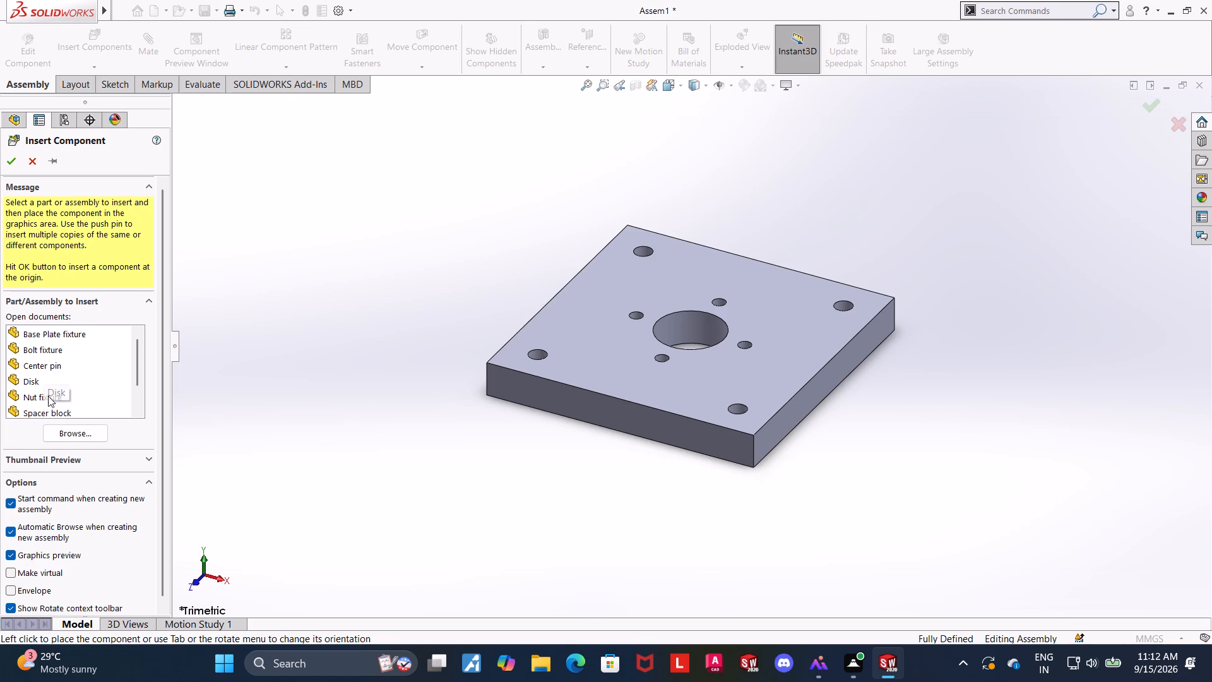
pyautogui.scroll(-2, 49, 405)
pyautogui.click(56, 395)
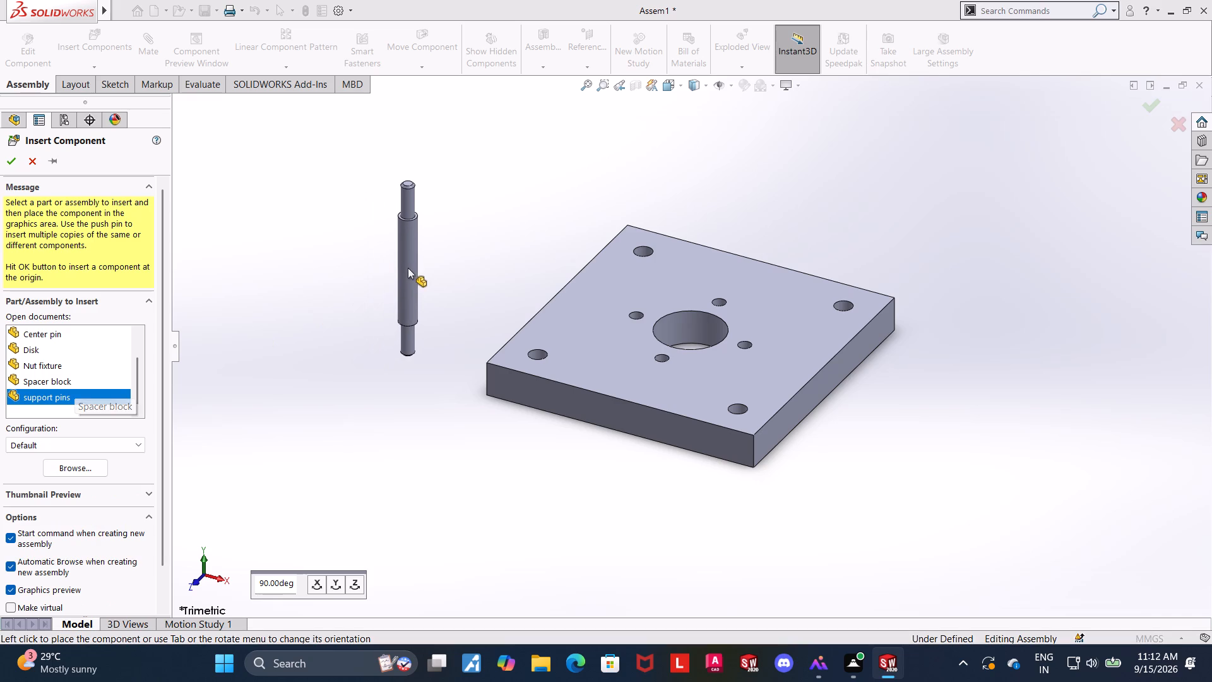
pyautogui.click(408, 268)
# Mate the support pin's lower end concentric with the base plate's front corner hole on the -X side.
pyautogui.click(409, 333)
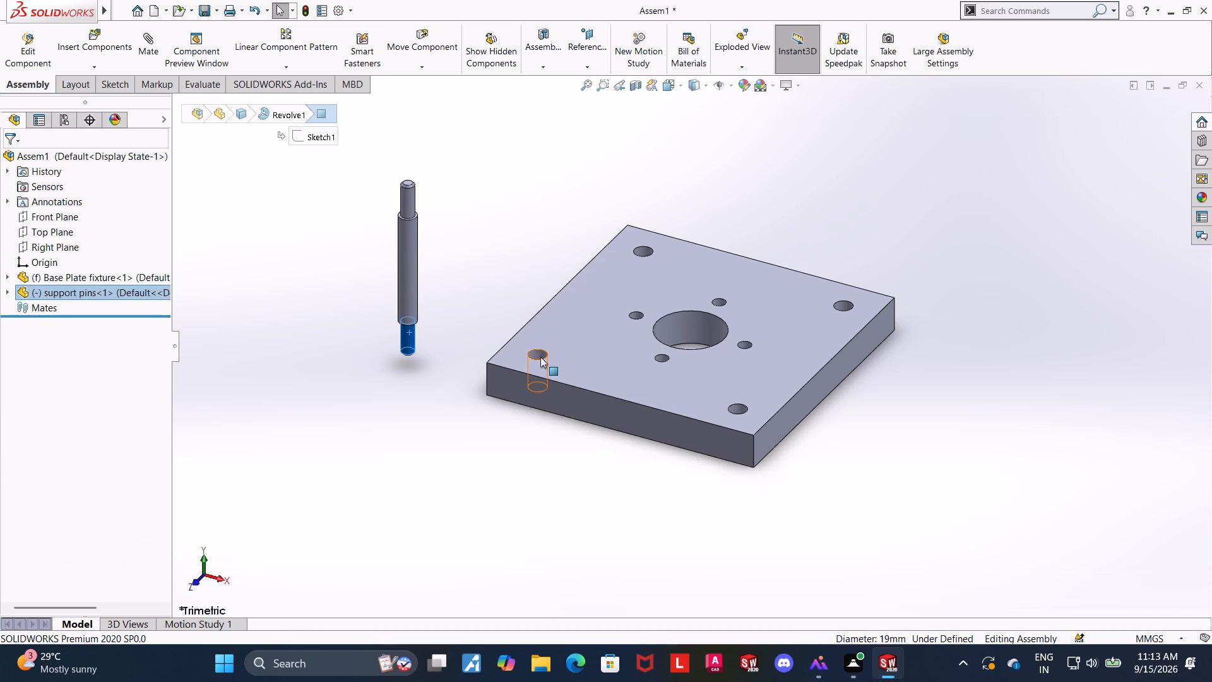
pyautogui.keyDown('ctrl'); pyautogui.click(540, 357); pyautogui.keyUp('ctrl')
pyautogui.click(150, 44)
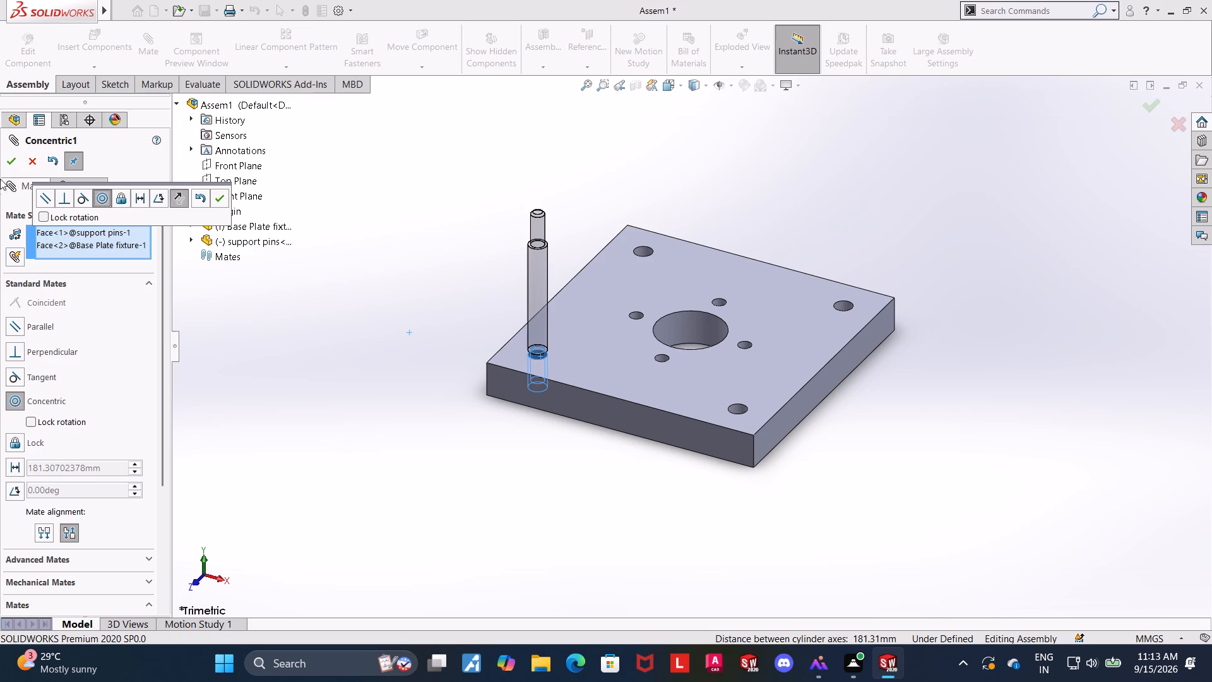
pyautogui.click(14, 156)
# Examine from several angles how the pin's lower end and shoulder sit in the corner hole, and leave the Mate command.
pyautogui.scroll(-4, 547, 340)
pyautogui.scroll(-4, 622, 354)
pyautogui.moveTo(337, 276); pyautogui.dragTo(340, 265, button='middle')
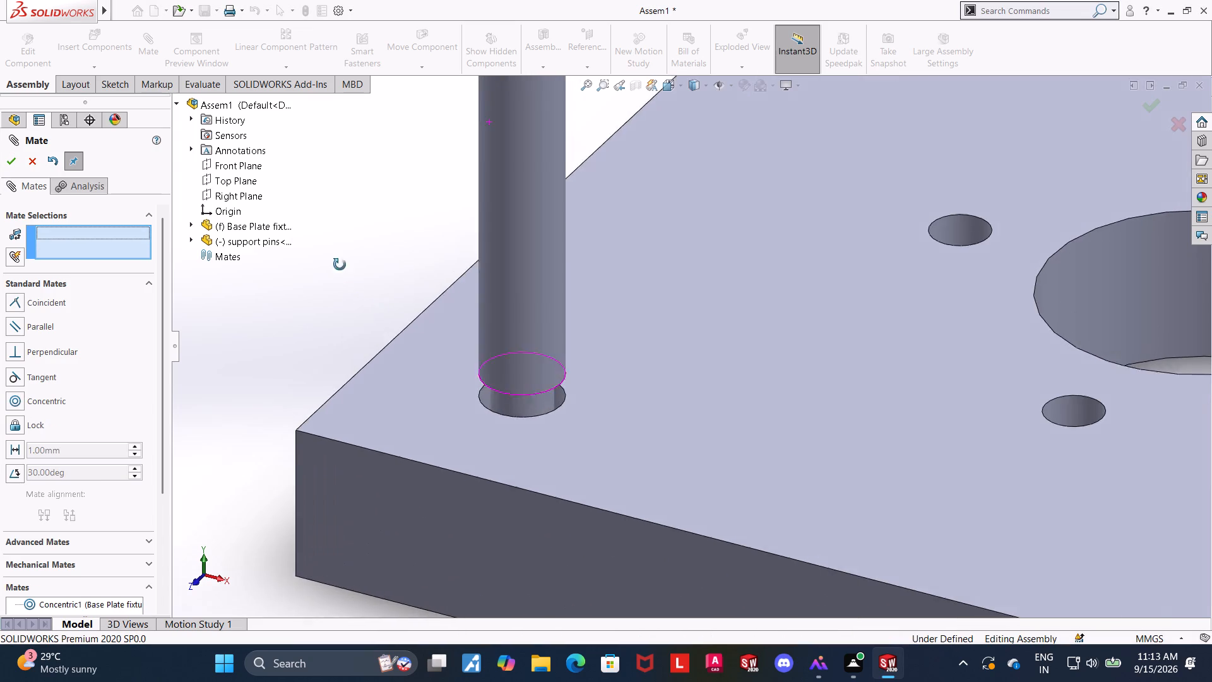
pyautogui.moveTo(340, 265); pyautogui.dragTo(362, 99, button='middle')
pyautogui.moveTo(365, 148); pyautogui.dragTo(360, 239, button='middle')
pyautogui.scroll(-4, 431, 340)
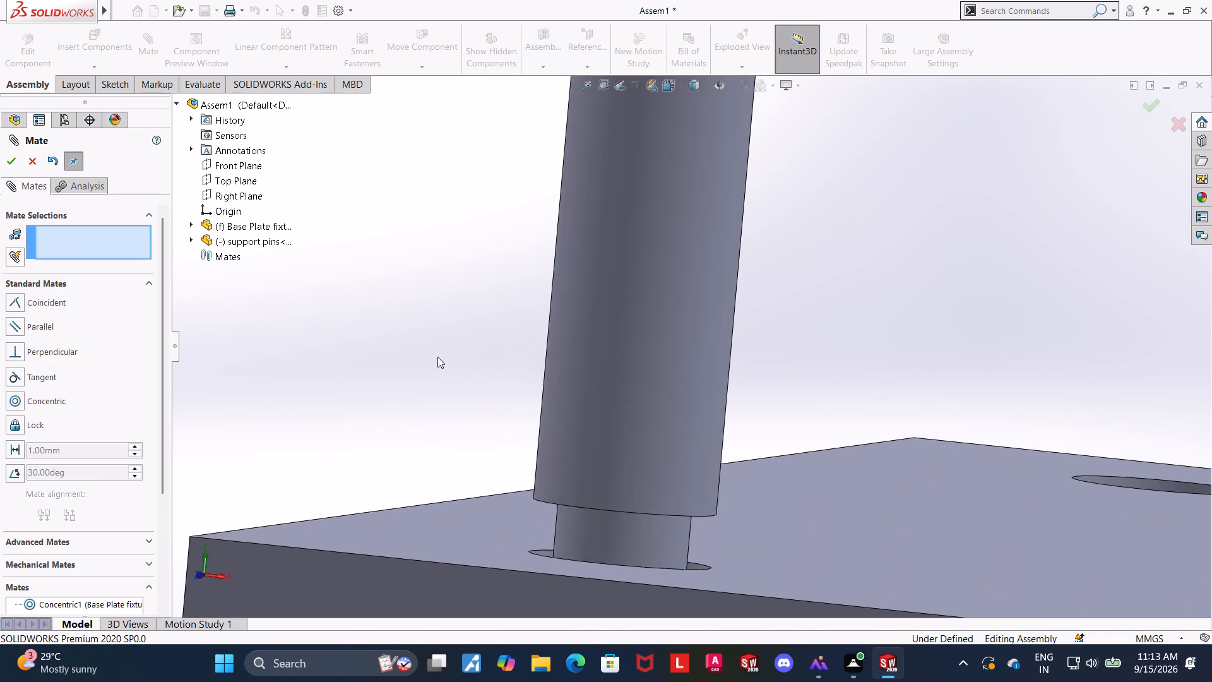
pyautogui.moveTo(419, 345); pyautogui.dragTo(453, 312, button='middle')
pyautogui.scroll(1, 499, 403)
pyautogui.scroll(-2, 491, 418)
pyautogui.moveTo(501, 381); pyautogui.dragTo(493, 399, button='middle')
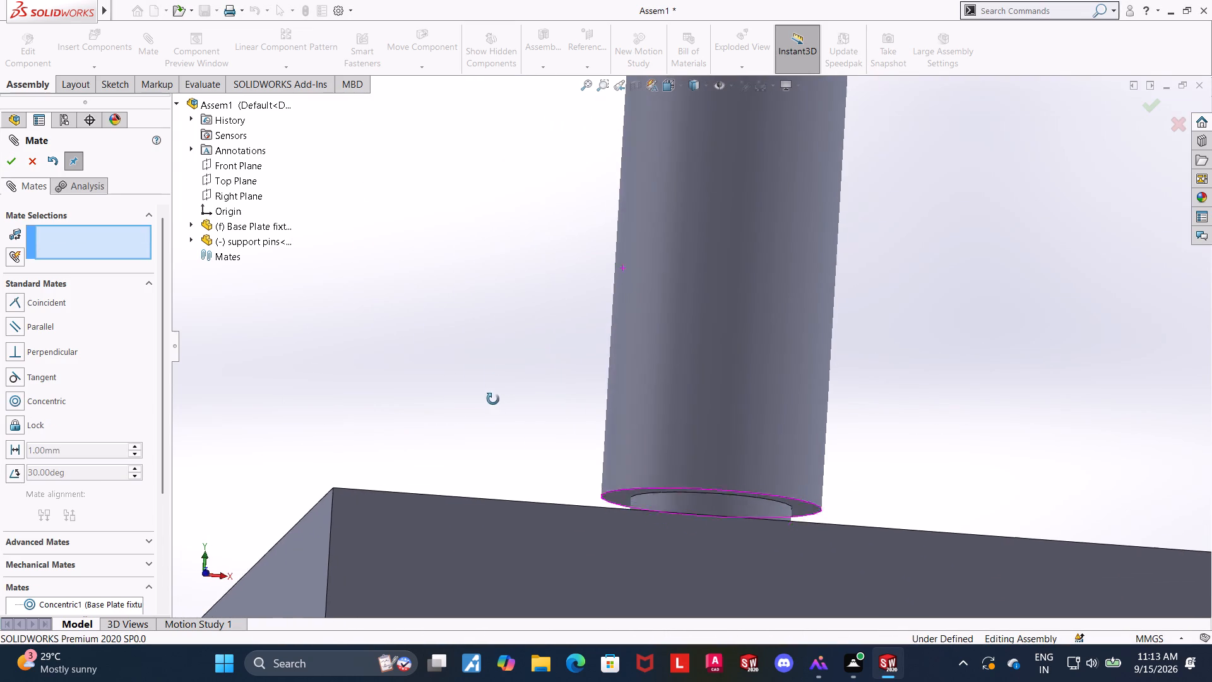
pyautogui.moveTo(493, 399); pyautogui.dragTo(490, 407, button='middle')
pyautogui.moveTo(549, 409); pyautogui.dragTo(545, 462, button='middle')
pyautogui.scroll(8, 545, 462)
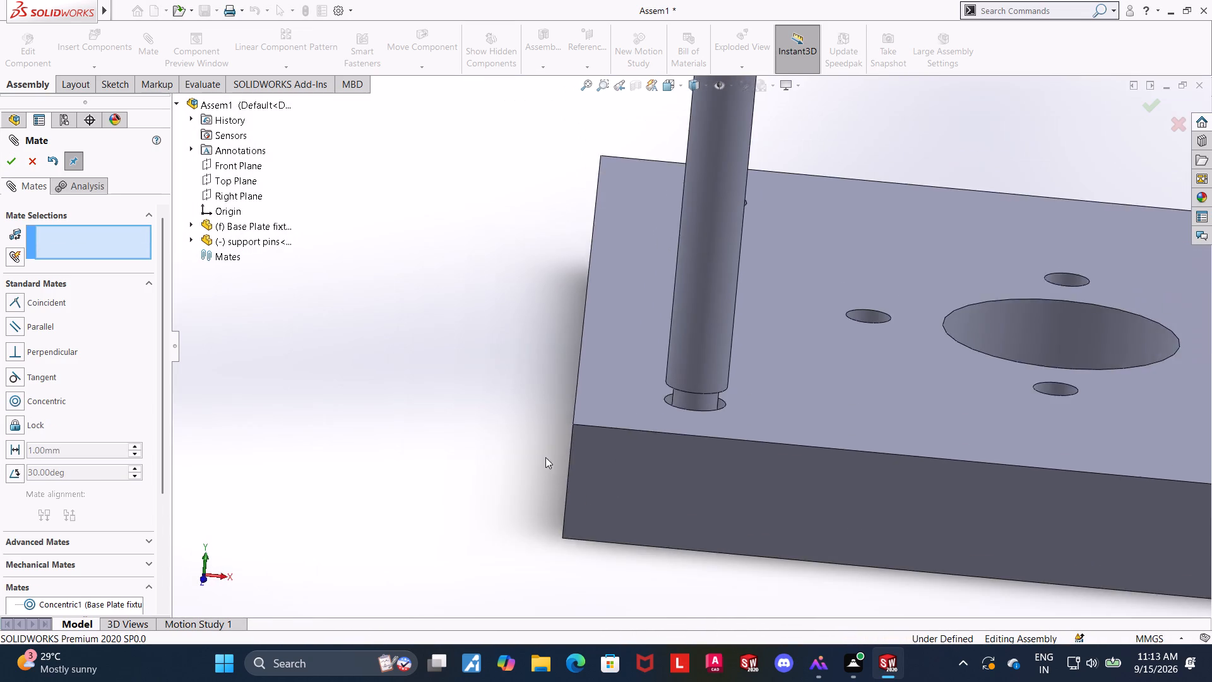
pyautogui.scroll(4, 545, 457)
pyautogui.click(31, 159)
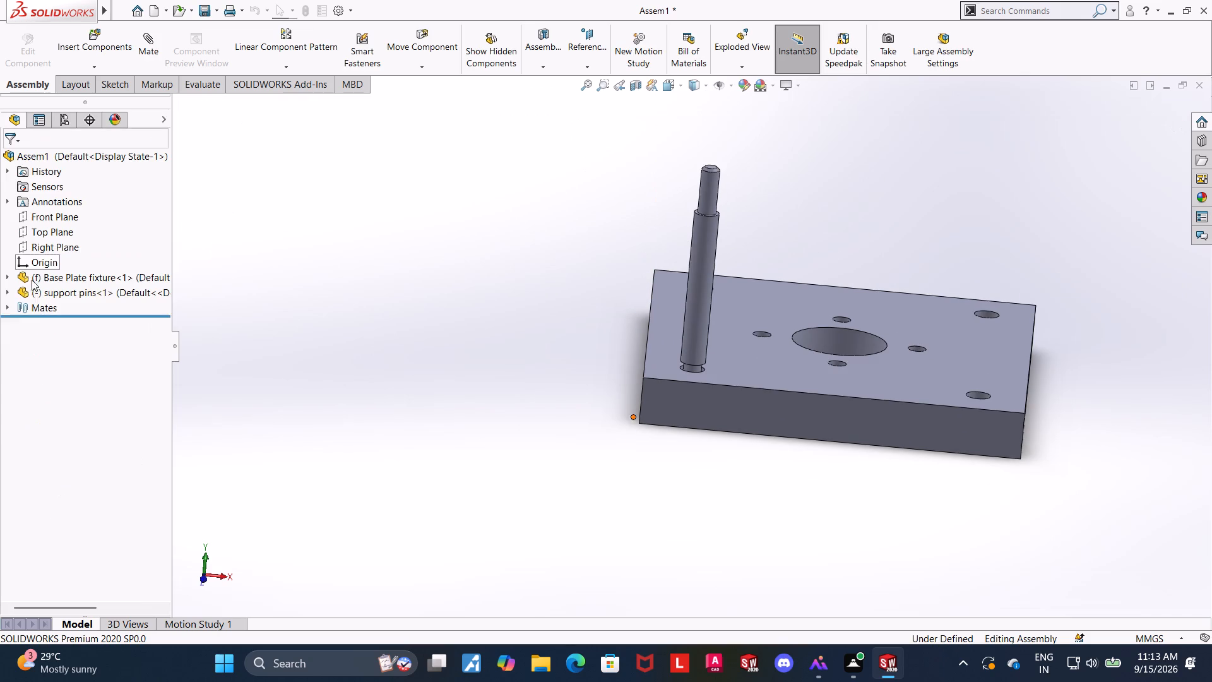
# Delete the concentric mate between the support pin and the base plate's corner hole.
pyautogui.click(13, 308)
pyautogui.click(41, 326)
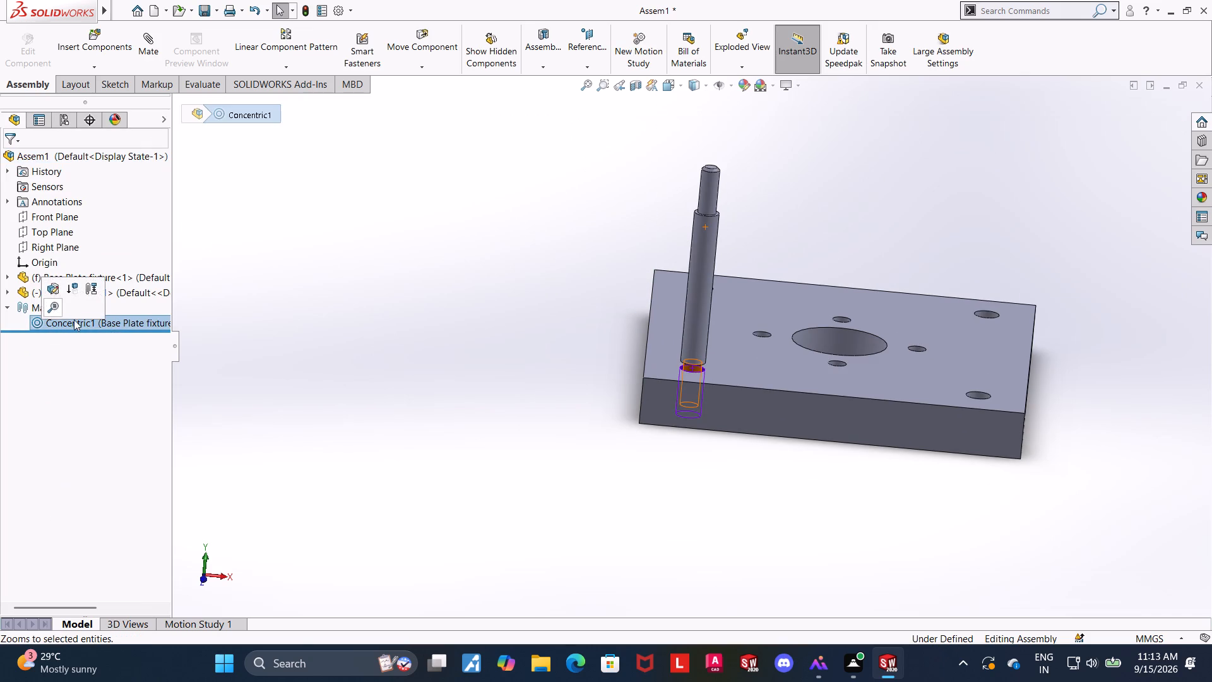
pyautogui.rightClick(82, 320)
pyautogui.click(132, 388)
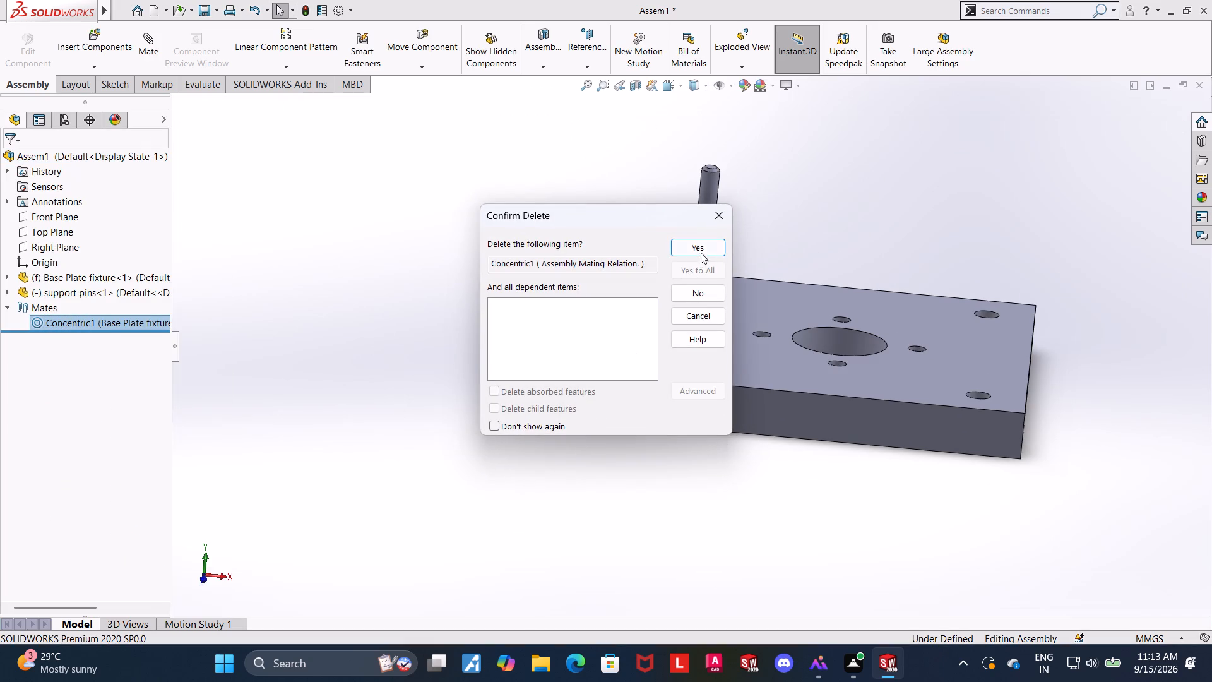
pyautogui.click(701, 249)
# Move the support pin off the corner hole and mate its lower end concentric with the small hole on the central bore's -X side.
pyautogui.scroll(5, 877, 260)
pyautogui.scroll(-2, 836, 284)
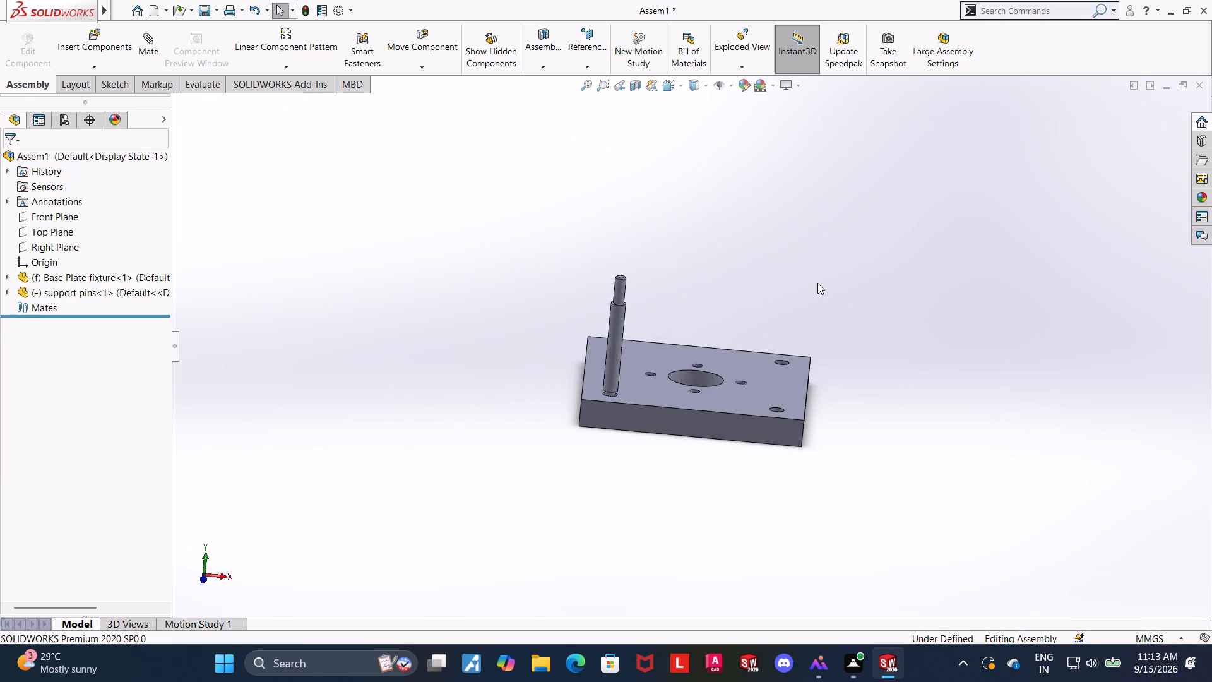
pyautogui.scroll(-3, 804, 283)
pyautogui.moveTo(453, 445); pyautogui.dragTo(463, 385)
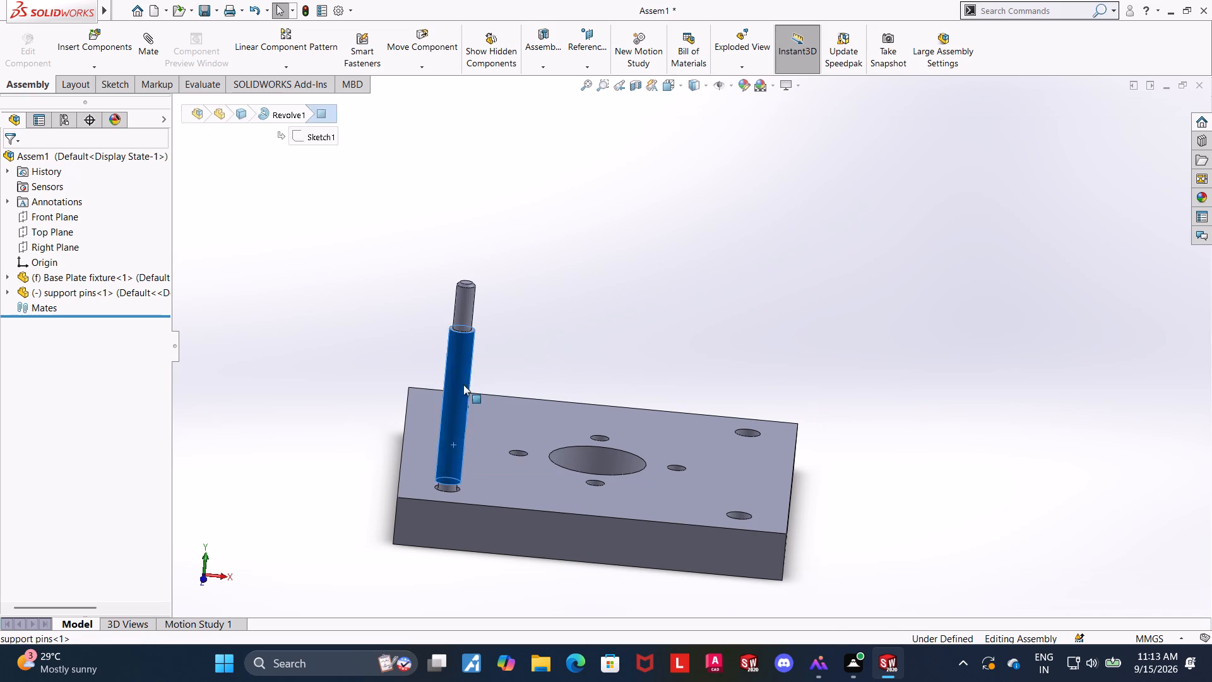
pyautogui.moveTo(463, 385); pyautogui.dragTo(494, 285)
pyautogui.click(688, 295)
pyautogui.click(488, 336)
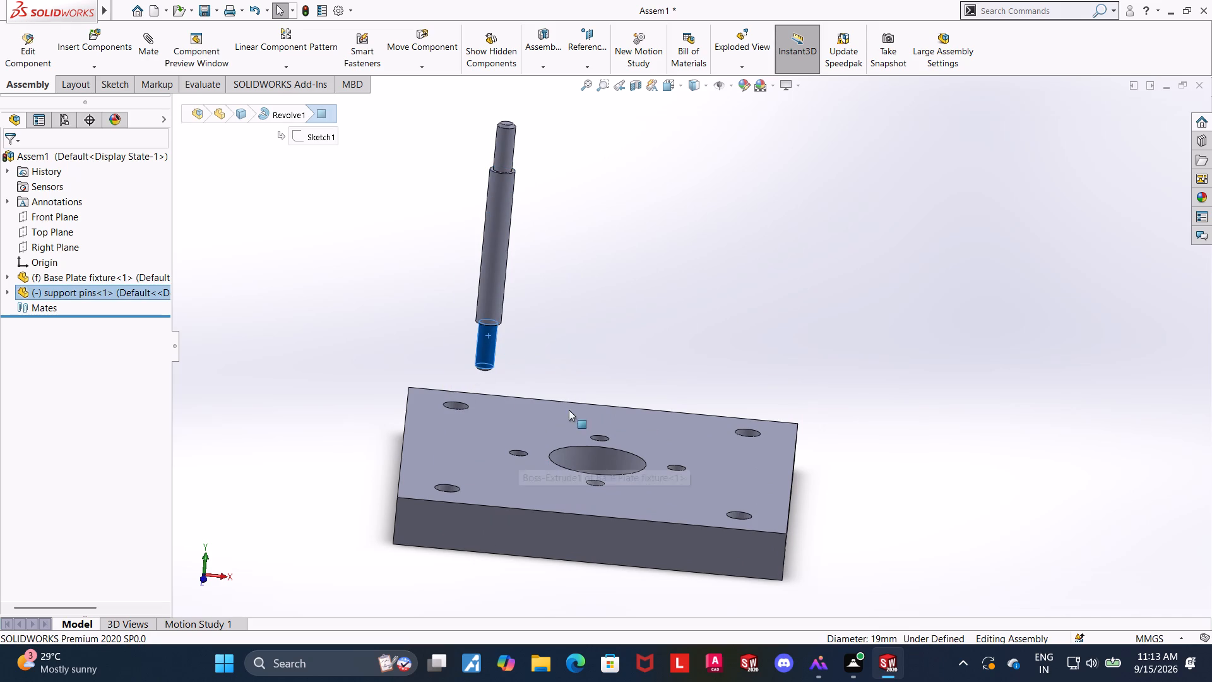
pyautogui.keyDown('ctrl'); pyautogui.moveTo(692, 289); pyautogui.dragTo(682, 334, button='middle'); pyautogui.keyUp('ctrl')
pyautogui.keyDown('ctrl'); pyautogui.scroll(-6, 528, 496); pyautogui.keyUp('ctrl')
pyautogui.moveTo(715, 177); pyautogui.dragTo(710, 239, button='middle')
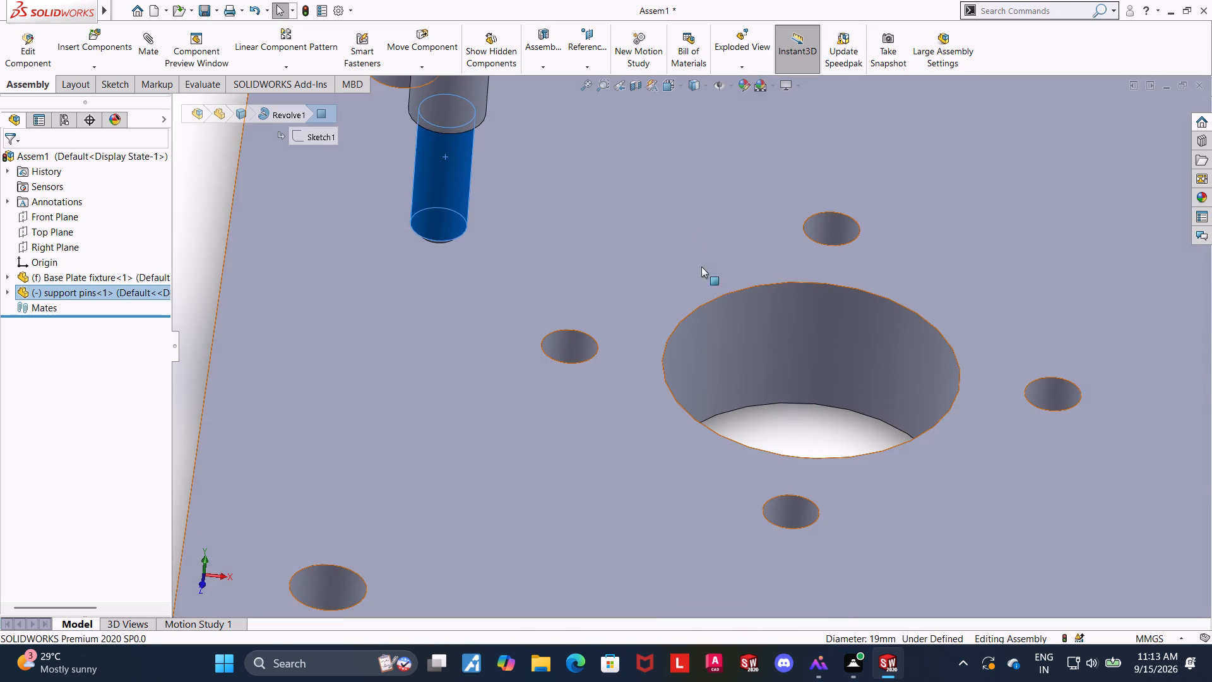
pyautogui.keyDown('ctrl'); pyautogui.click(567, 346); pyautogui.keyUp('ctrl')
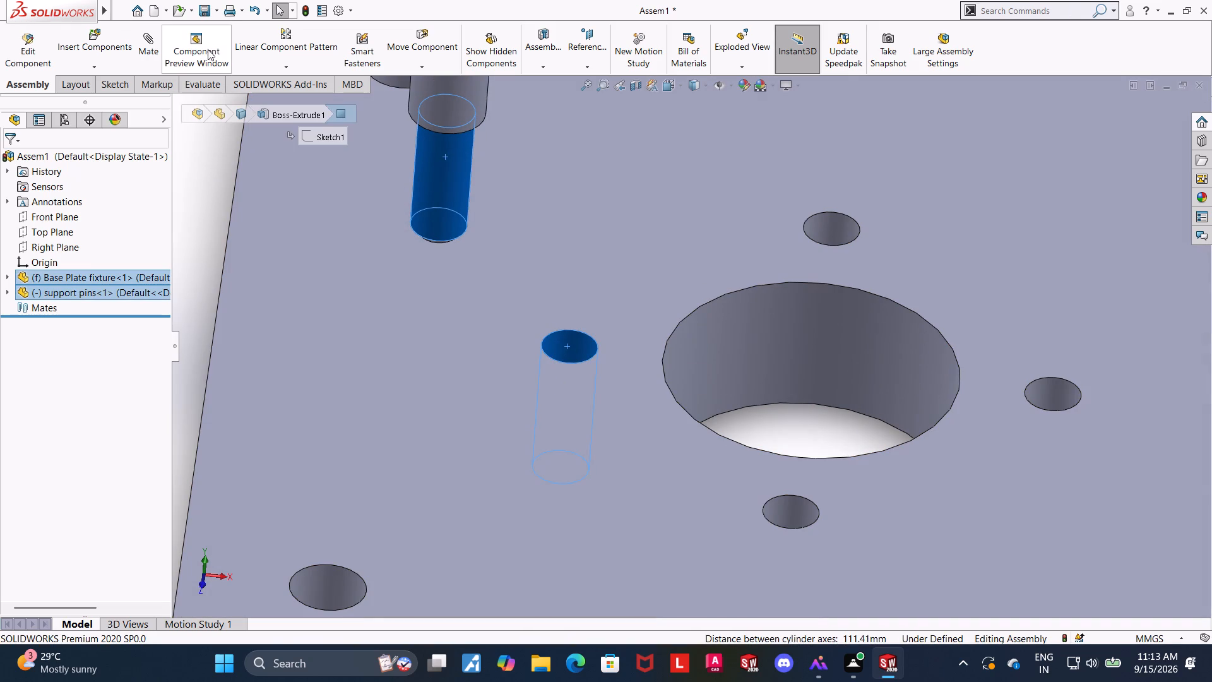
pyautogui.click(150, 41)
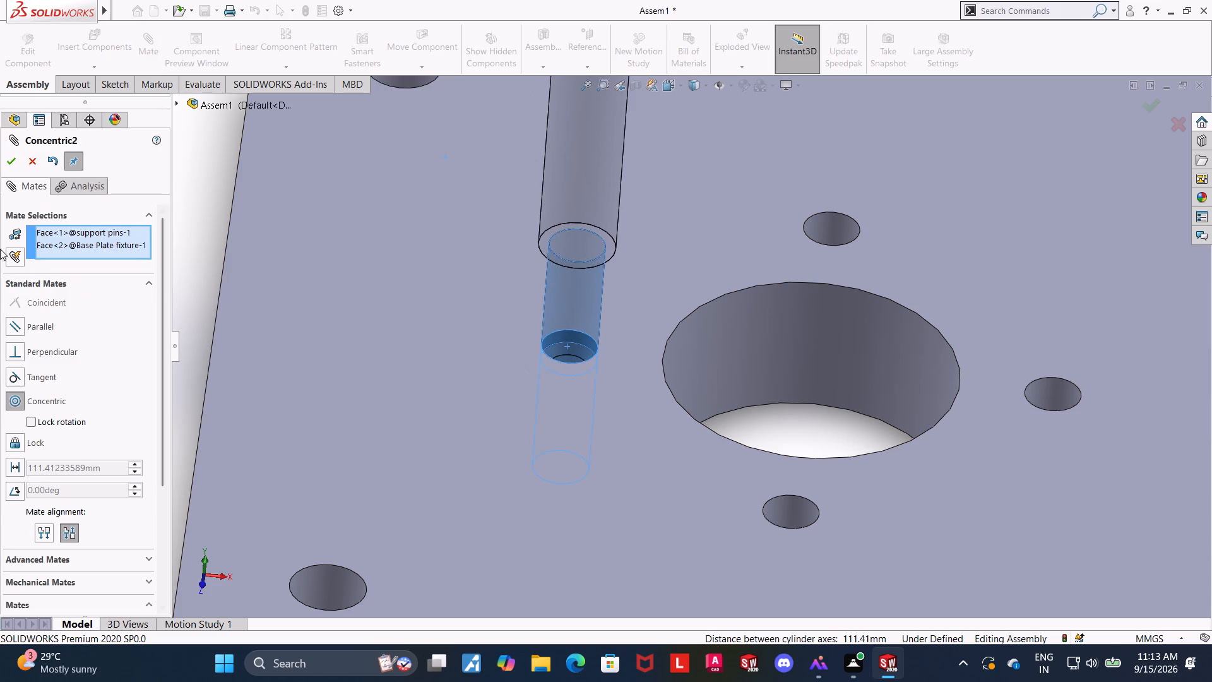
pyautogui.click(20, 159)
# Mate the underside of the support pin's lower shoulder coincident with the base plate's top face.
pyautogui.scroll(6, 215, 266)
pyautogui.moveTo(350, 311); pyautogui.dragTo(364, 145, button='middle')
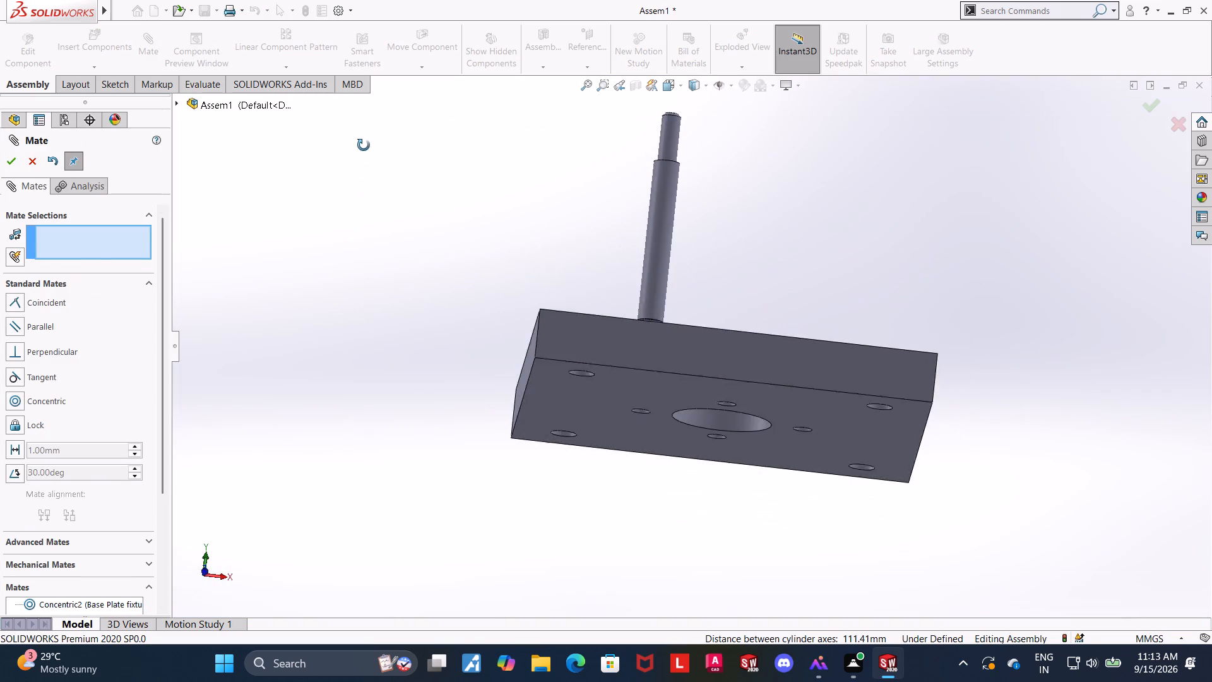
pyautogui.moveTo(364, 145); pyautogui.dragTo(362, 131, button='middle')
pyautogui.moveTo(408, 195); pyautogui.dragTo(475, 249, button='middle')
pyautogui.scroll(-8, 726, 296)
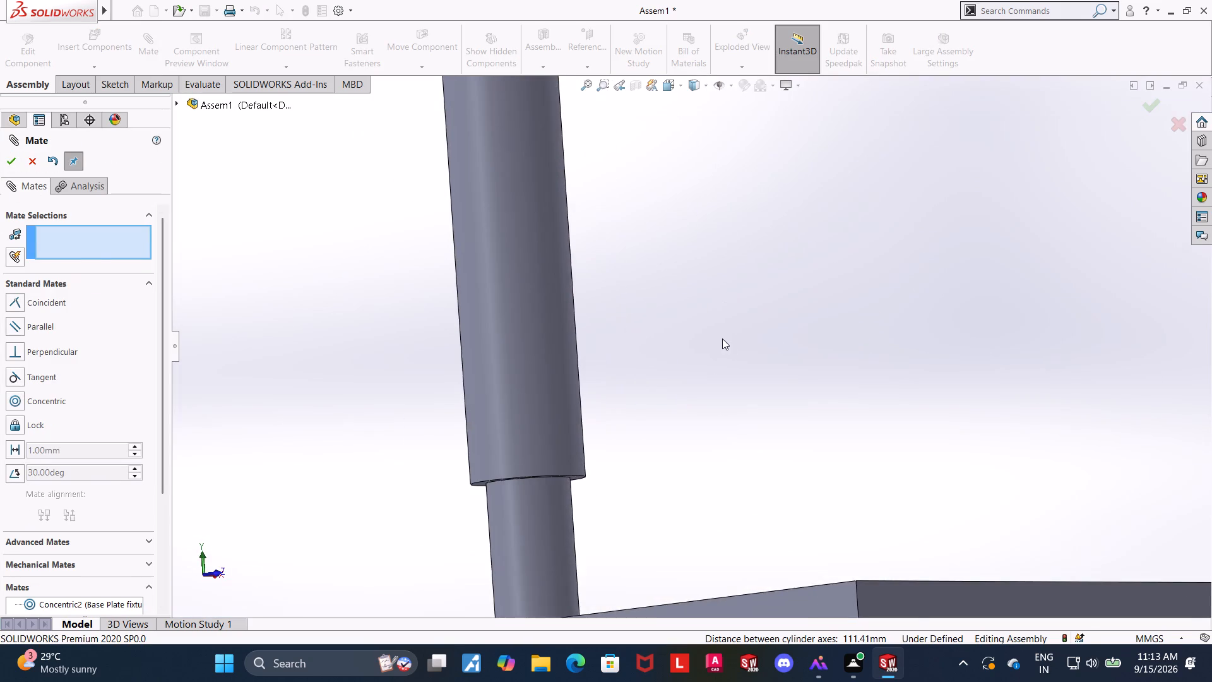
pyautogui.moveTo(715, 353); pyautogui.dragTo(755, 326, button='middle')
pyautogui.scroll(-5, 734, 400)
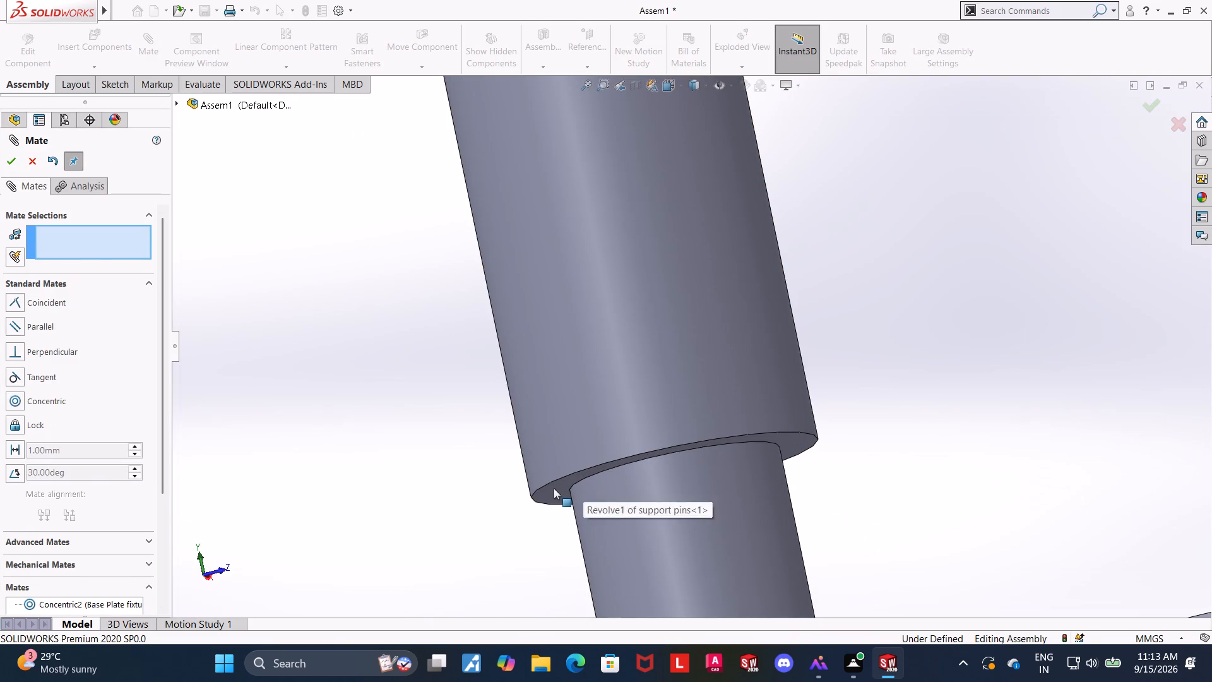
pyautogui.click(554, 488)
pyautogui.scroll(6, 431, 409)
pyautogui.moveTo(441, 387); pyautogui.dragTo(502, 602, button='middle')
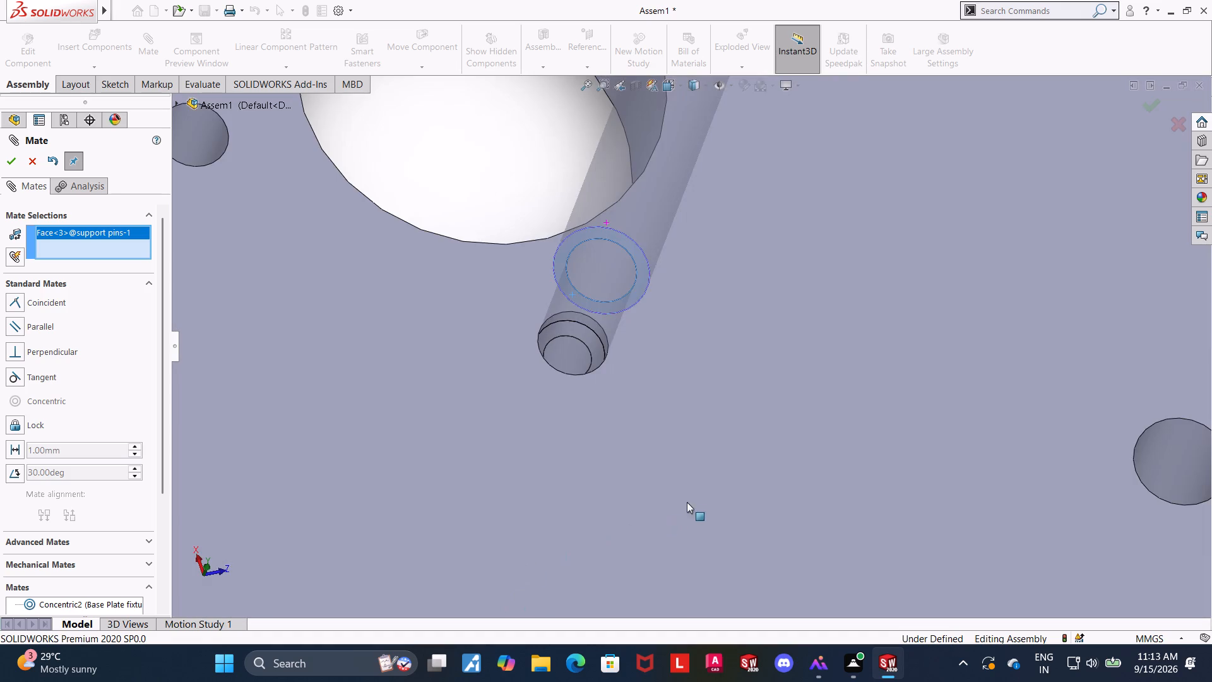
pyautogui.keyDown('ctrl'); pyautogui.click(703, 453); pyautogui.keyUp('ctrl')
pyautogui.click(20, 159)
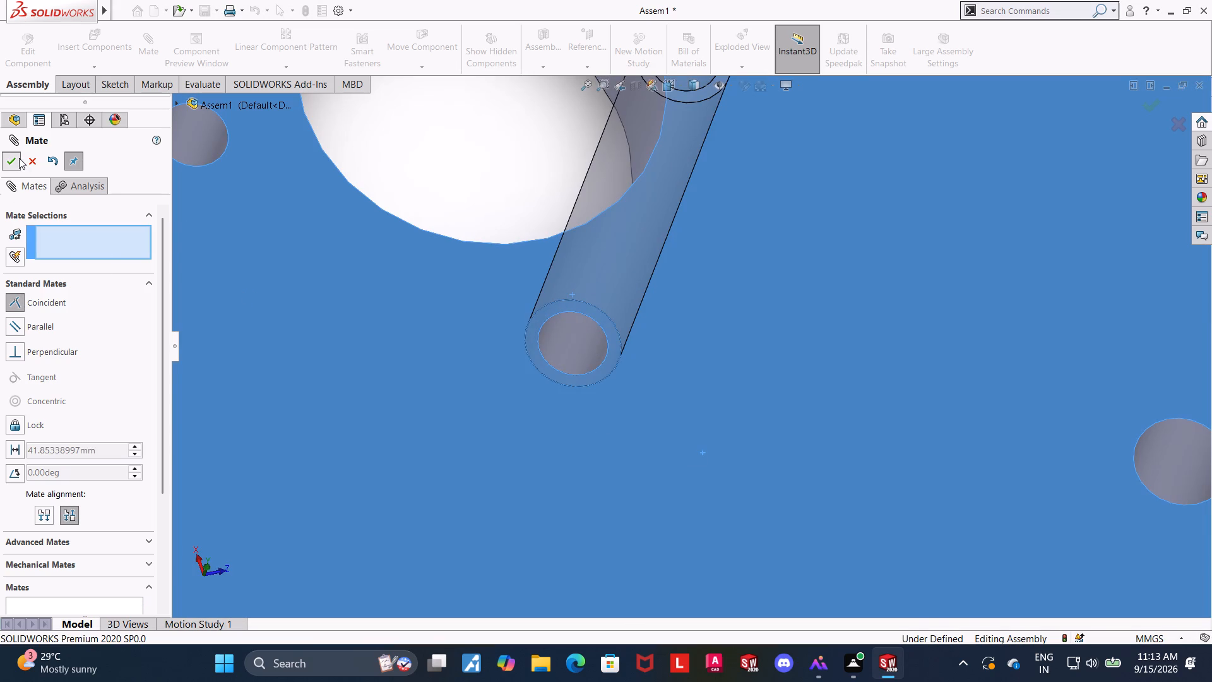
# Leave the Mate command and insert another support pin from the open documents beside the base plate.
pyautogui.scroll(10, 149, 239)
pyautogui.scroll(-1, 825, 209)
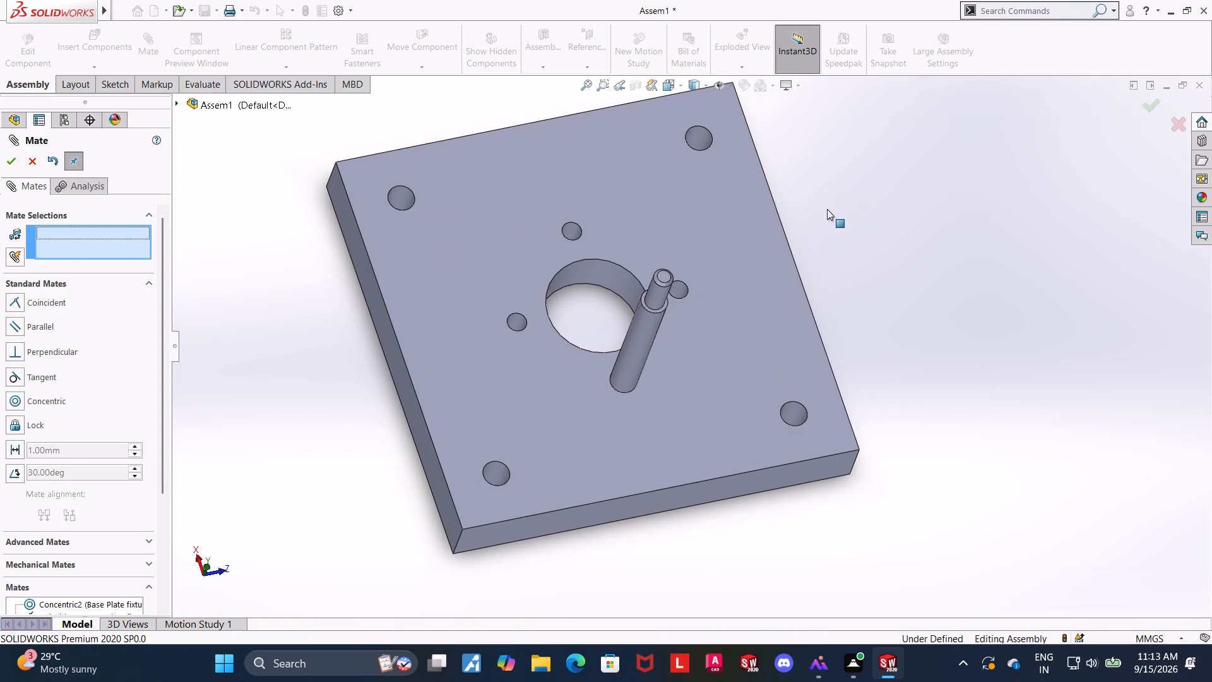
pyautogui.click(41, 159)
pyautogui.click(86, 31)
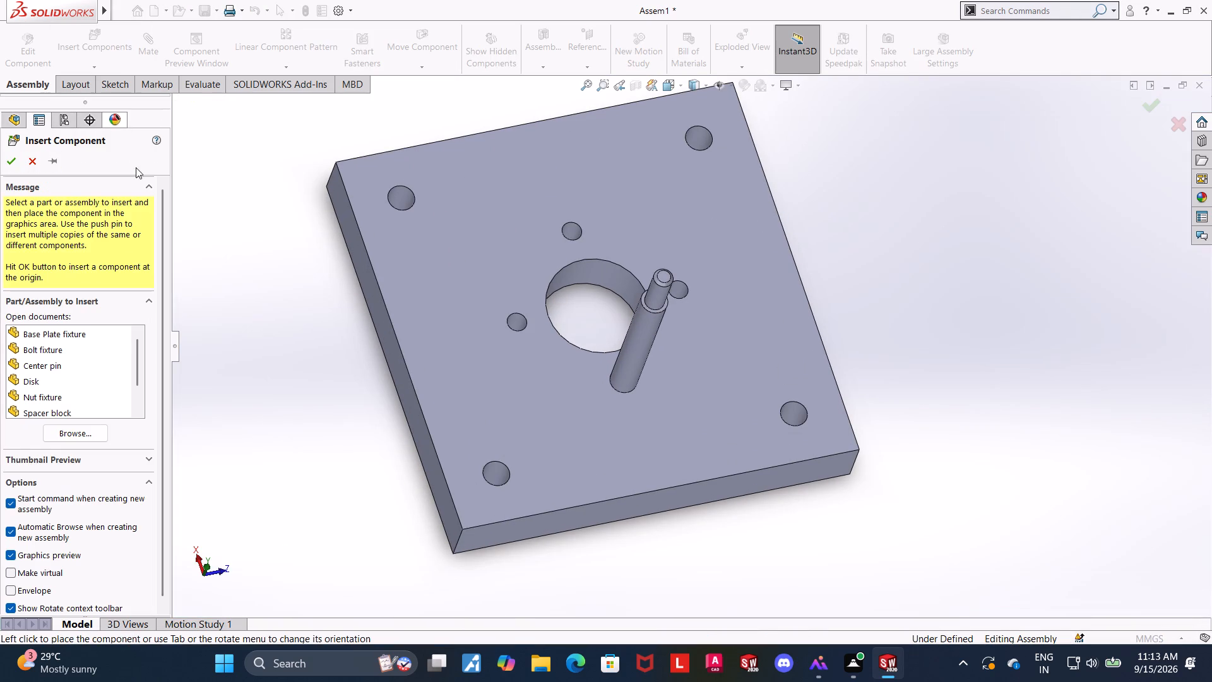
pyautogui.scroll(-5, 62, 382)
pyautogui.click(53, 400)
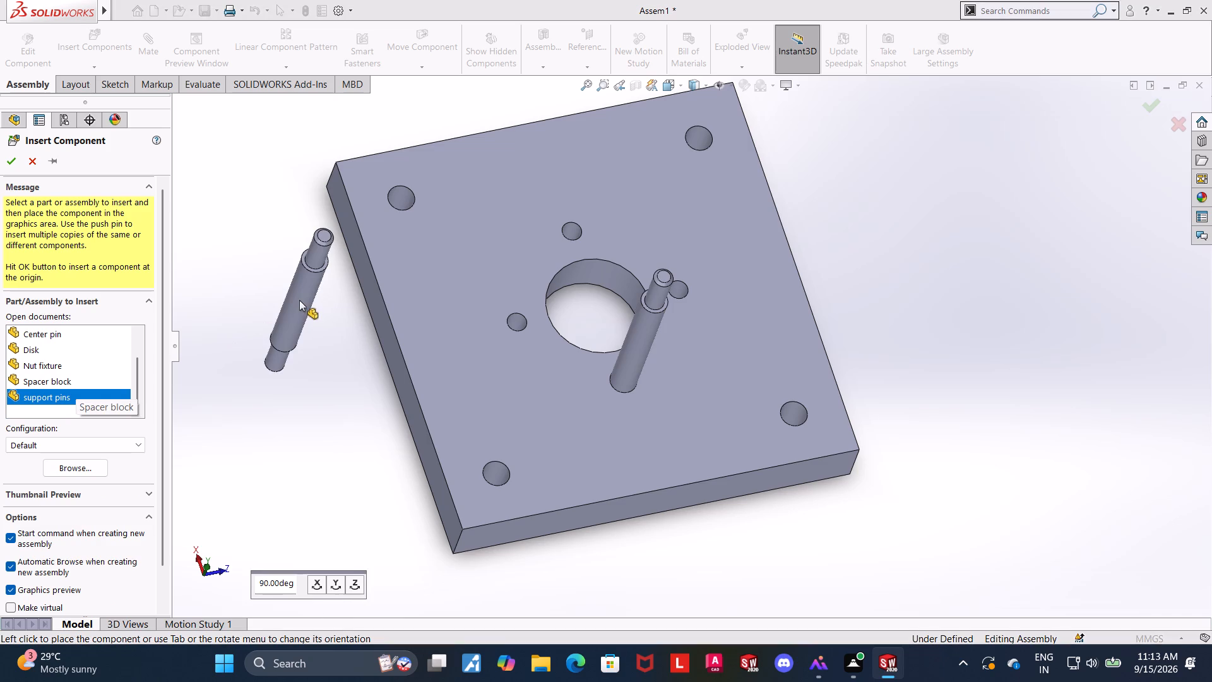
pyautogui.click(299, 300)
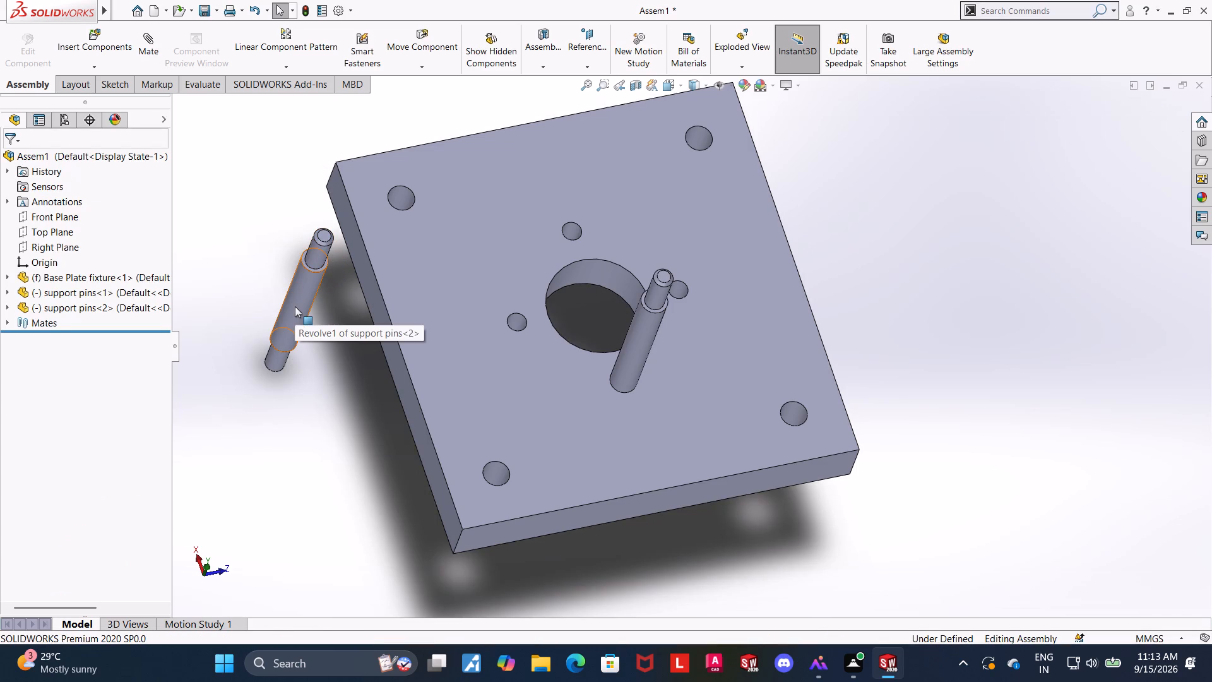
# Make two copies of the loose support pin beside it.
pyautogui.keyDown('ctrl'); pyautogui.moveTo(295, 306); pyautogui.dragTo(260, 266); pyautogui.keyUp('ctrl')
pyautogui.keyDown('ctrl'); pyautogui.moveTo(297, 299); pyautogui.dragTo(306, 358); pyautogui.keyUp('ctrl')
pyautogui.keyDown('ctrl'); pyautogui.click(300, 450); pyautogui.keyUp('ctrl')
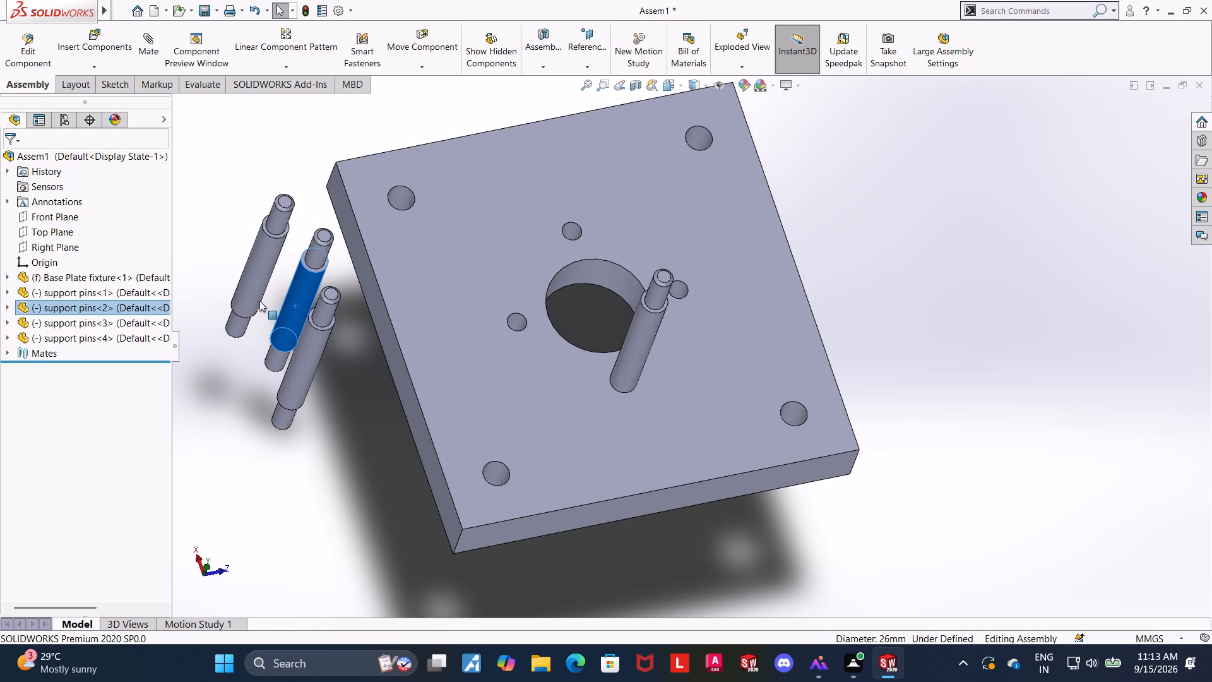
pyautogui.click(224, 406)
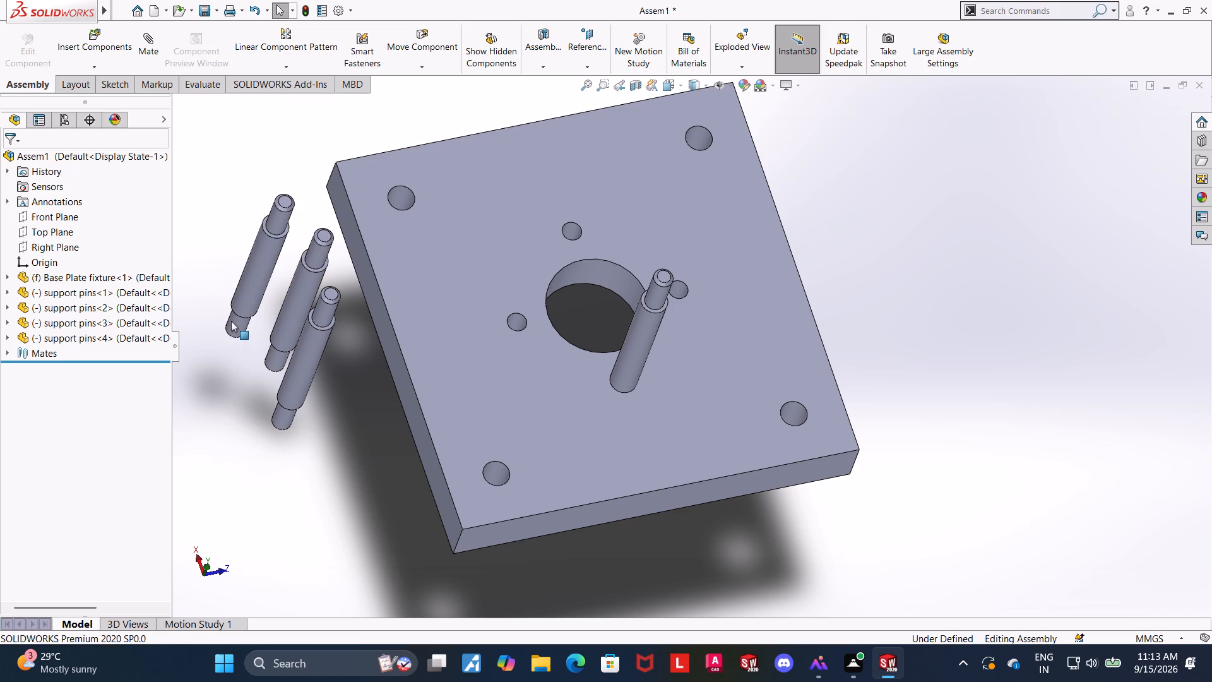
# Mate the lower ends of the three loose support pins concentric with the remaining small holes on the central bore's +X, +Z and -Z sides.
pyautogui.click(231, 321)
pyautogui.keyDown('ctrl'); pyautogui.click(576, 229); pyautogui.keyUp('ctrl')
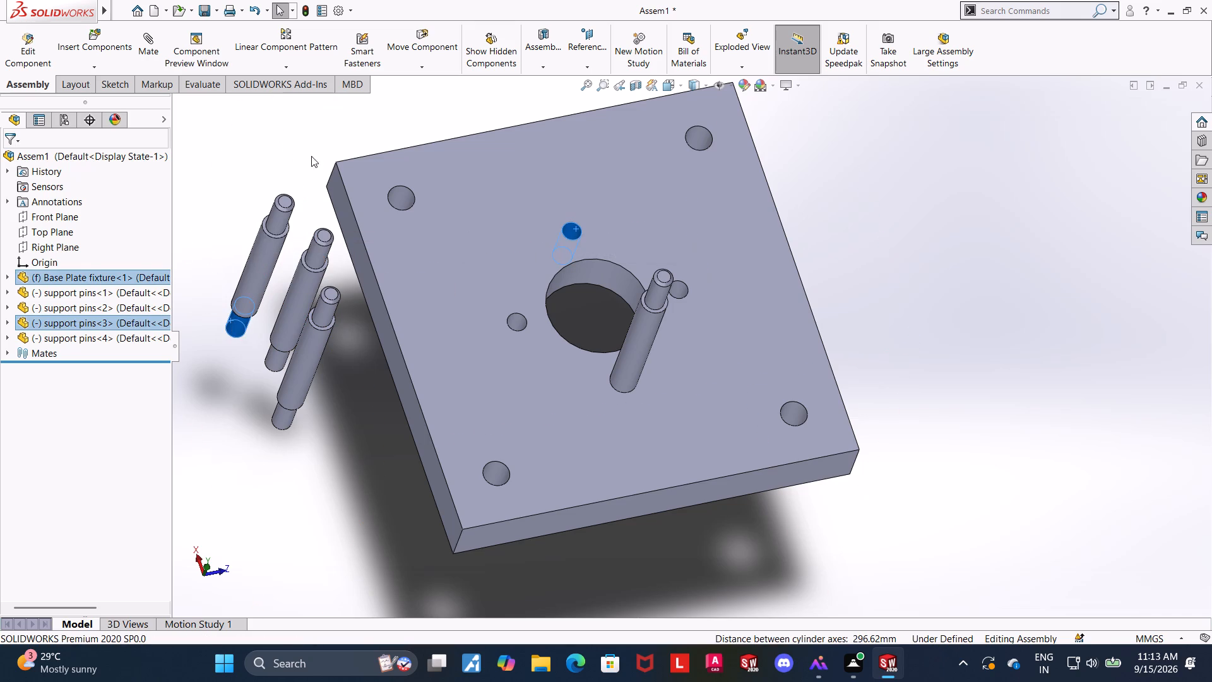
pyautogui.click(149, 39)
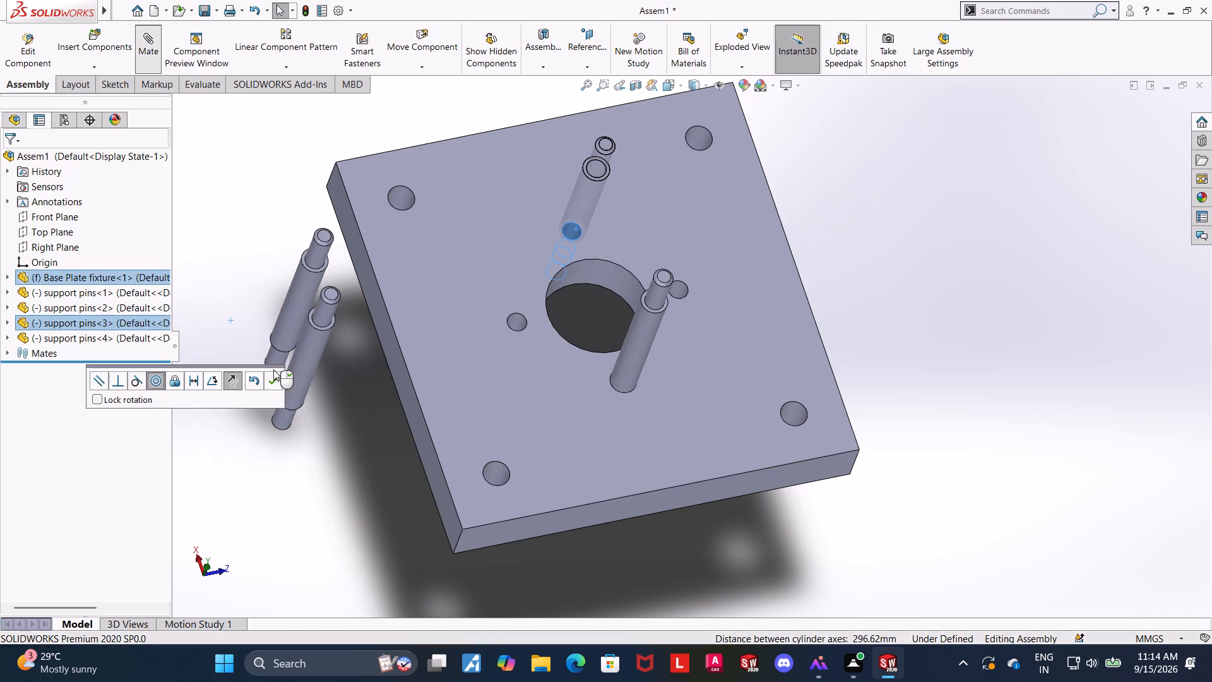
pyautogui.click(6, 159)
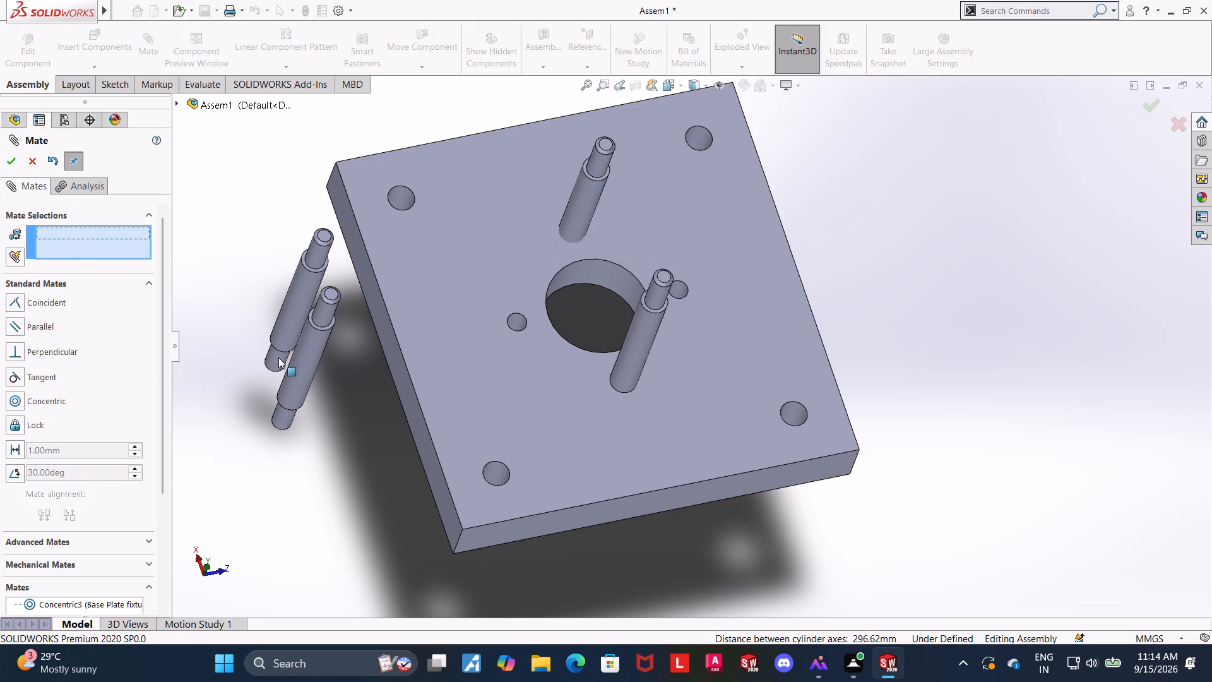
pyautogui.click(275, 356)
pyautogui.keyDown('ctrl'); pyautogui.click(684, 287); pyautogui.keyUp('ctrl')
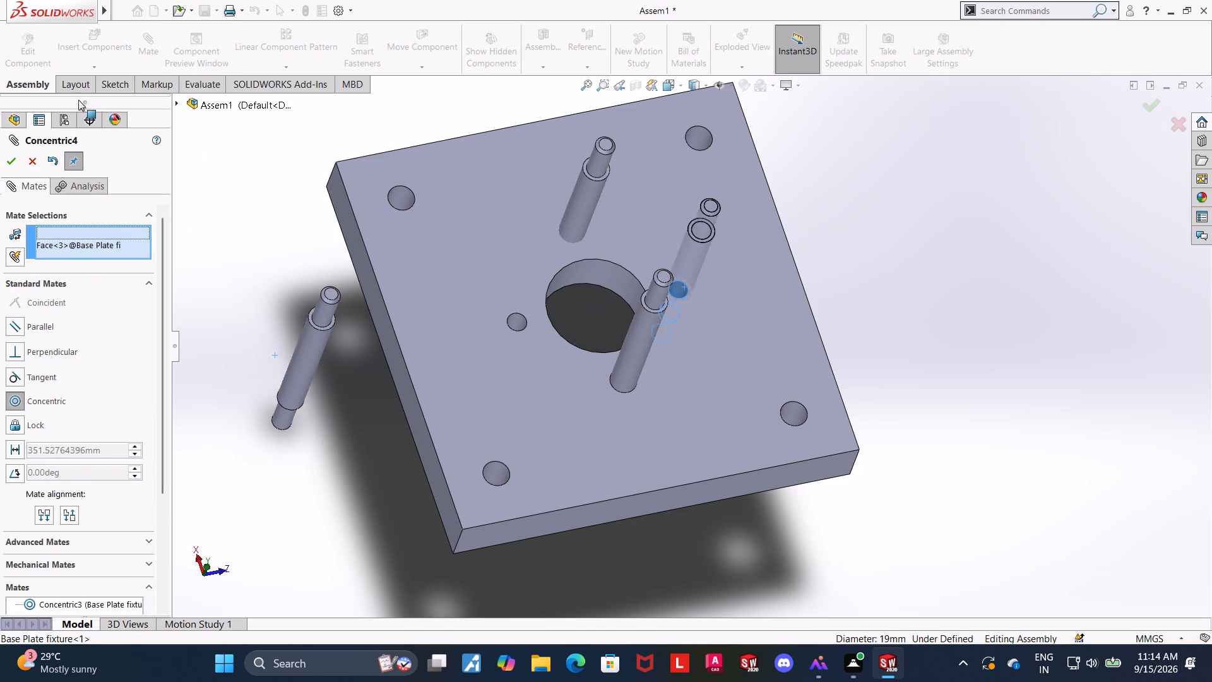
pyautogui.click(6, 160)
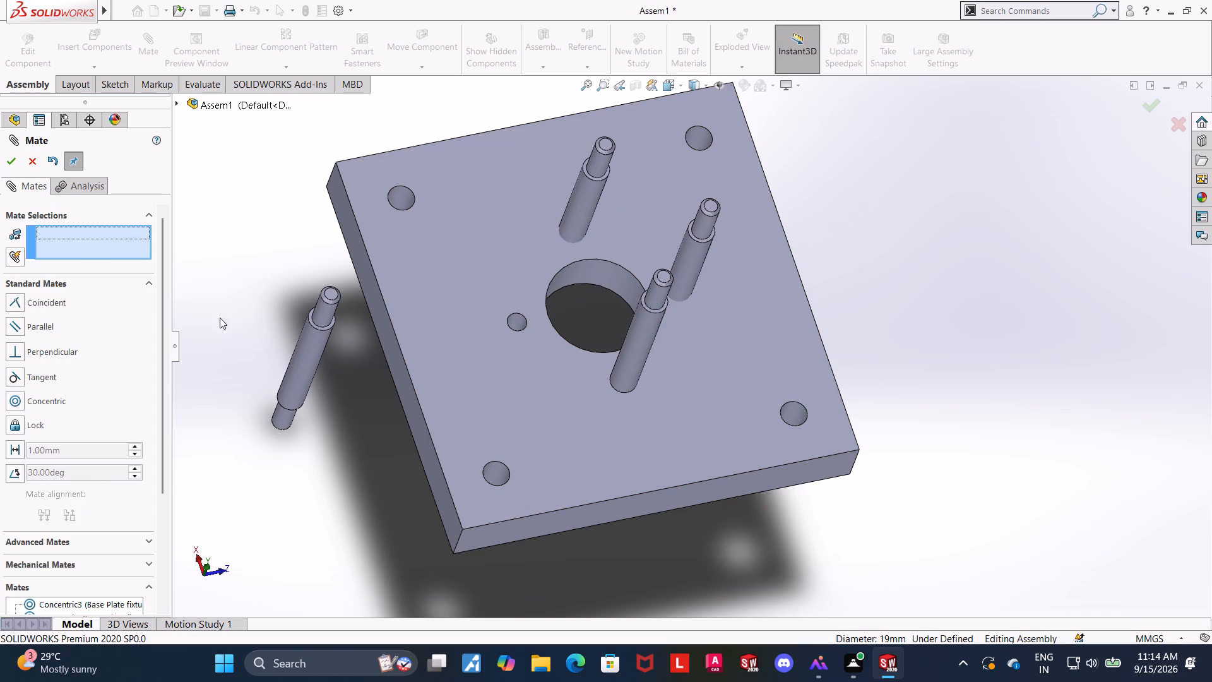
pyautogui.click(279, 414)
pyautogui.keyDown('ctrl'); pyautogui.click(519, 320); pyautogui.keyUp('ctrl')
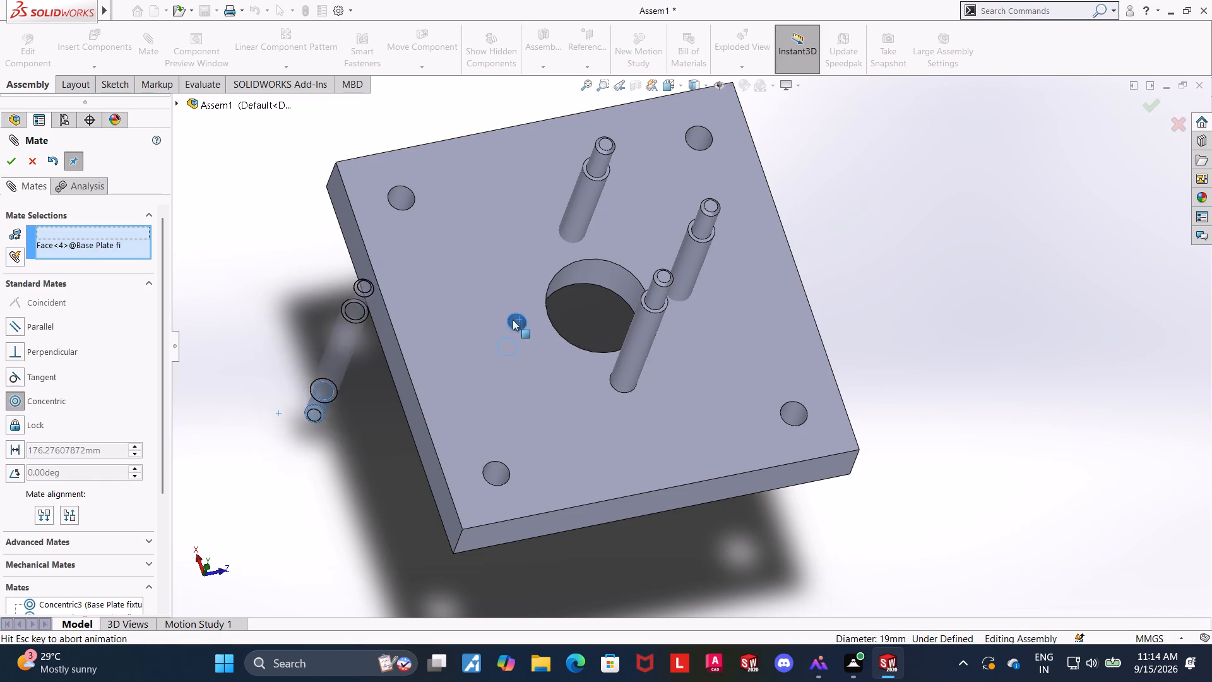
pyautogui.click(13, 167)
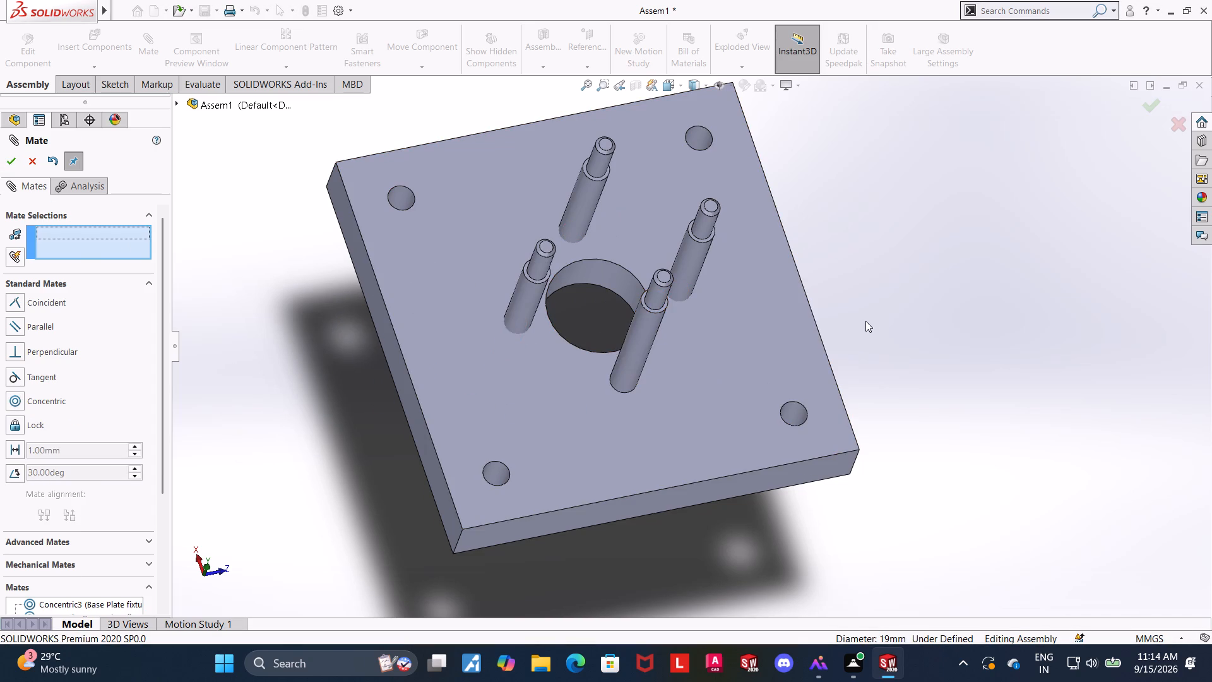
# Slide the three newly mated support pins up along their holes until their lower shoulders are clear of the base plate.
pyautogui.moveTo(865, 316); pyautogui.dragTo(864, 273, button='middle')
pyautogui.scroll(-5, 759, 205)
pyautogui.moveTo(533, 309); pyautogui.dragTo(549, 220)
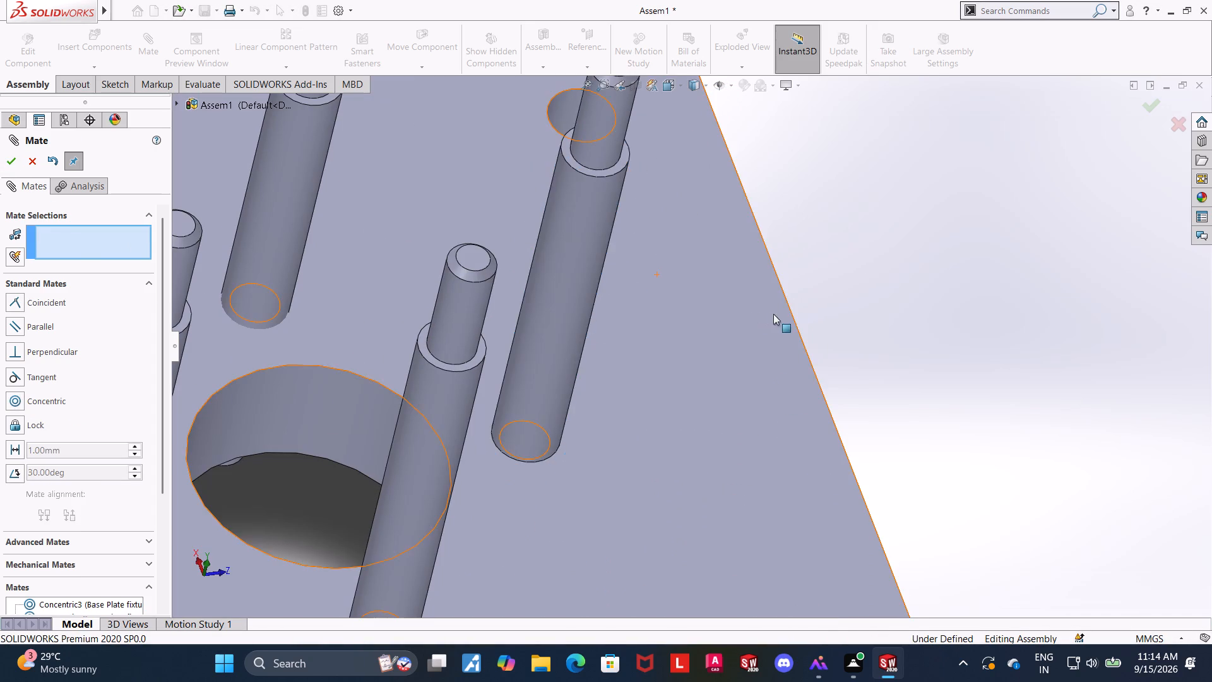
pyautogui.moveTo(537, 311); pyautogui.dragTo(582, 176)
pyautogui.scroll(4, 837, 316)
pyautogui.moveTo(492, 277); pyautogui.dragTo(508, 174)
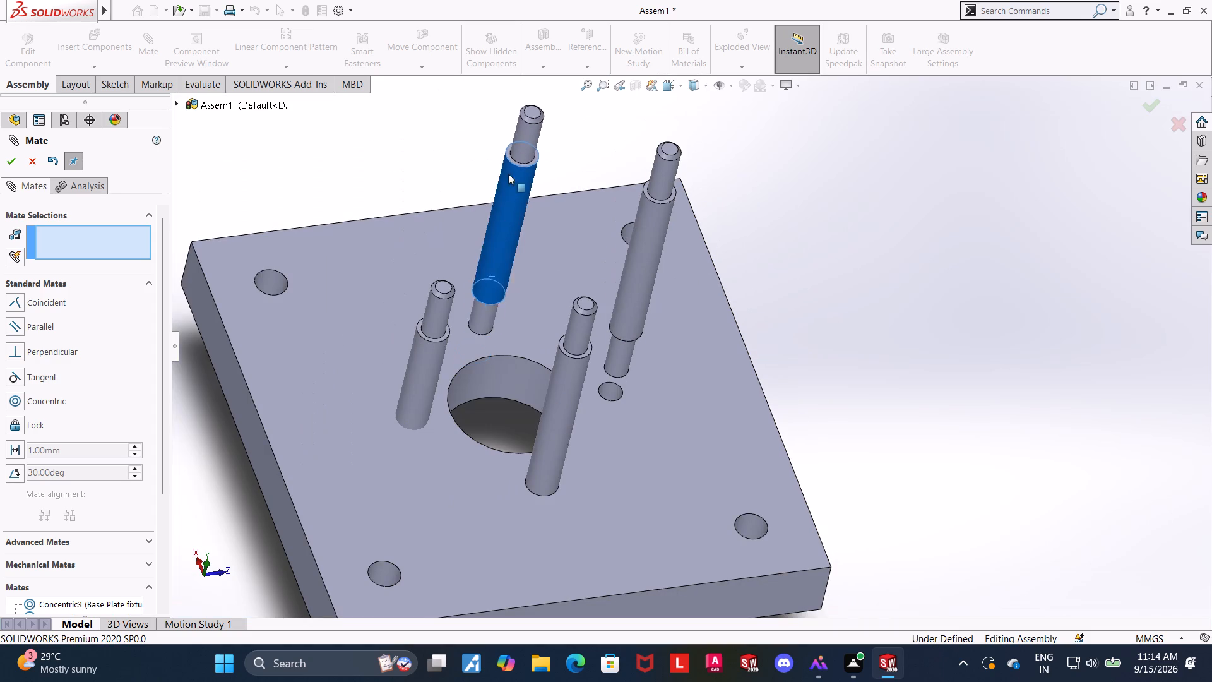
pyautogui.moveTo(508, 174); pyautogui.dragTo(508, 174)
pyautogui.moveTo(420, 372); pyautogui.dragTo(438, 194)
# Mate the underside of the -Z side support pin's lower shoulder coincident with the base plate's top face.
pyautogui.moveTo(845, 342); pyautogui.dragTo(852, 258, button='middle')
pyautogui.moveTo(852, 234); pyautogui.dragTo(876, 155, button='middle')
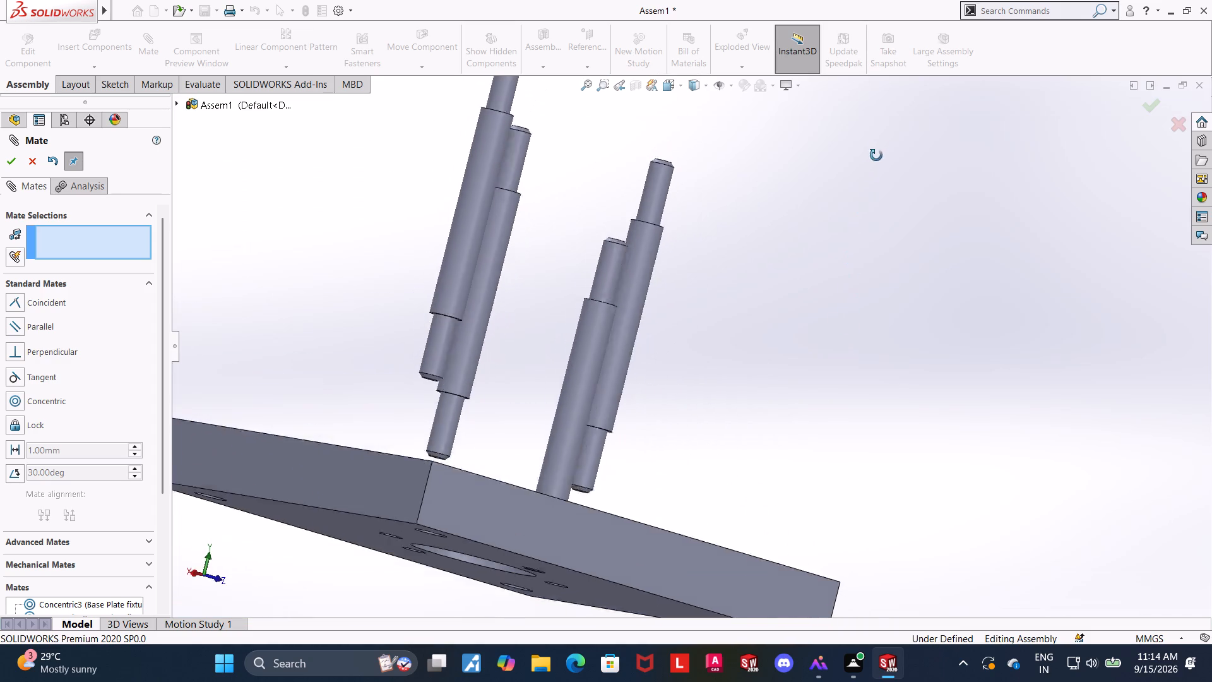
pyautogui.moveTo(876, 155); pyautogui.dragTo(880, 145, button='middle')
pyautogui.scroll(-4, 375, 261)
pyautogui.scroll(-1, 360, 322)
pyautogui.moveTo(373, 345); pyautogui.dragTo(413, 337, button='middle')
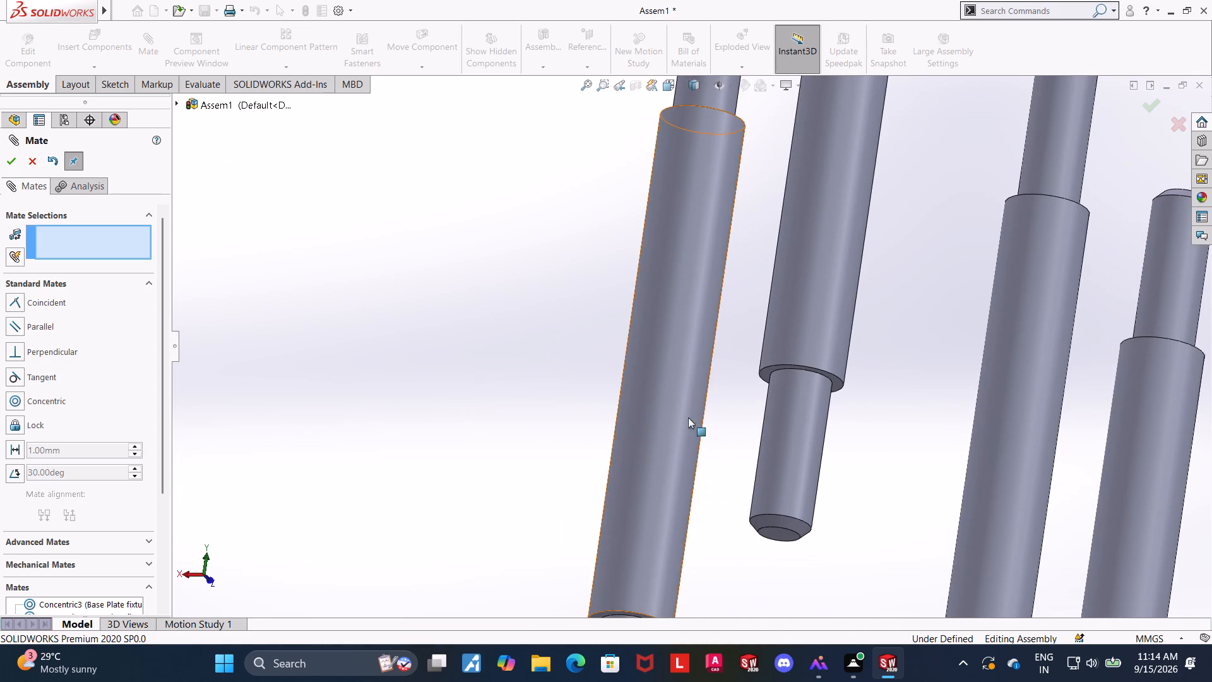
pyautogui.click(766, 374)
pyautogui.moveTo(473, 344); pyautogui.dragTo(463, 416, button='middle')
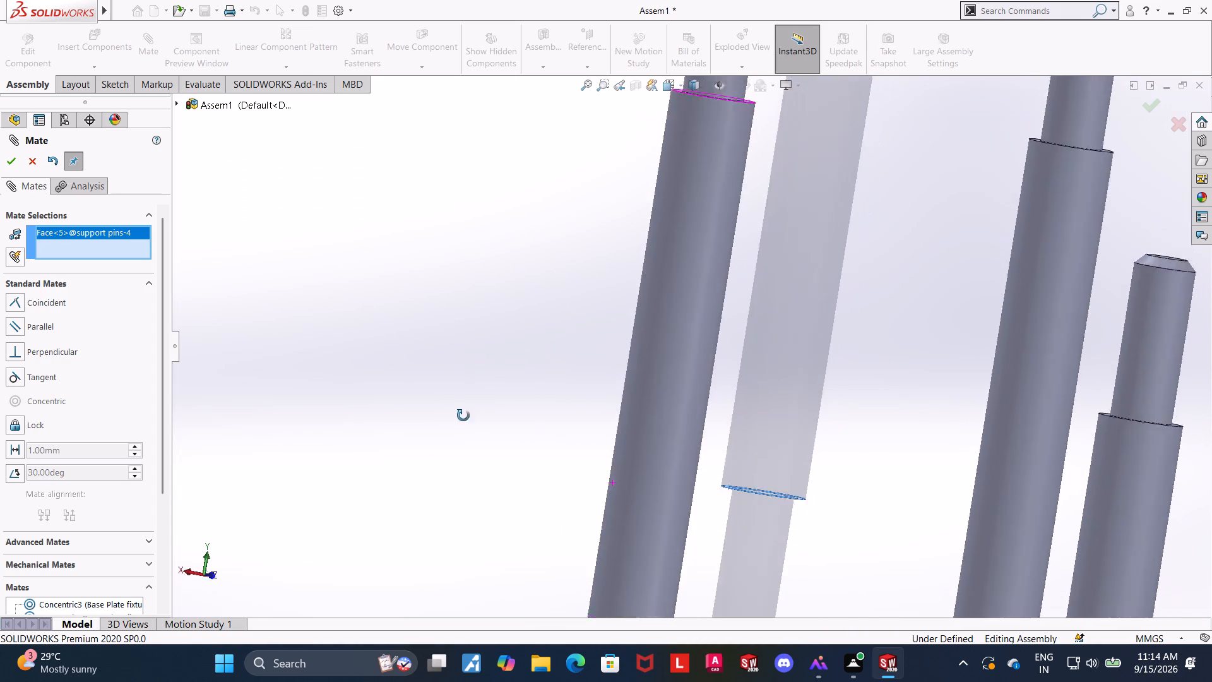
pyautogui.moveTo(463, 416); pyautogui.dragTo(464, 512, button='middle')
pyautogui.scroll(6, 464, 512)
pyautogui.keyDown('ctrl'); pyautogui.click(643, 559); pyautogui.keyUp('ctrl')
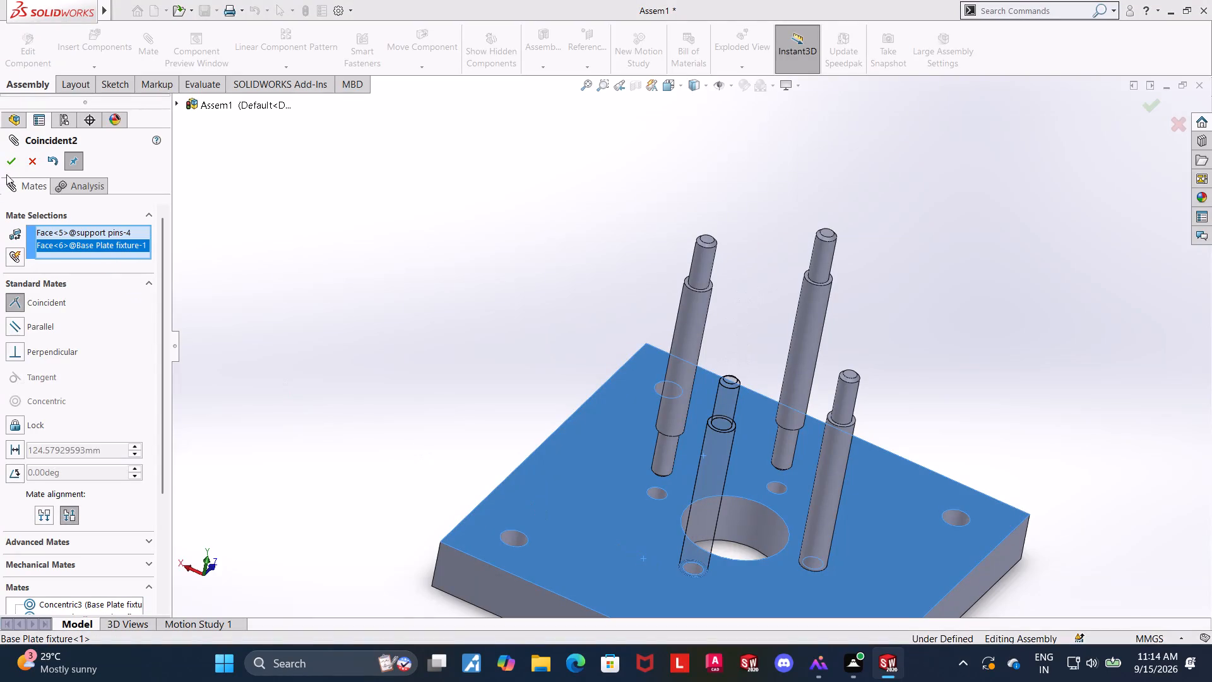
pyautogui.click(10, 165)
# Mate the underside of the +X side support pin's lower shoulder coincident with the base plate's top face.
pyautogui.click(447, 341)
pyautogui.scroll(-4, 610, 431)
pyautogui.moveTo(426, 357); pyautogui.dragTo(461, 238, button='middle')
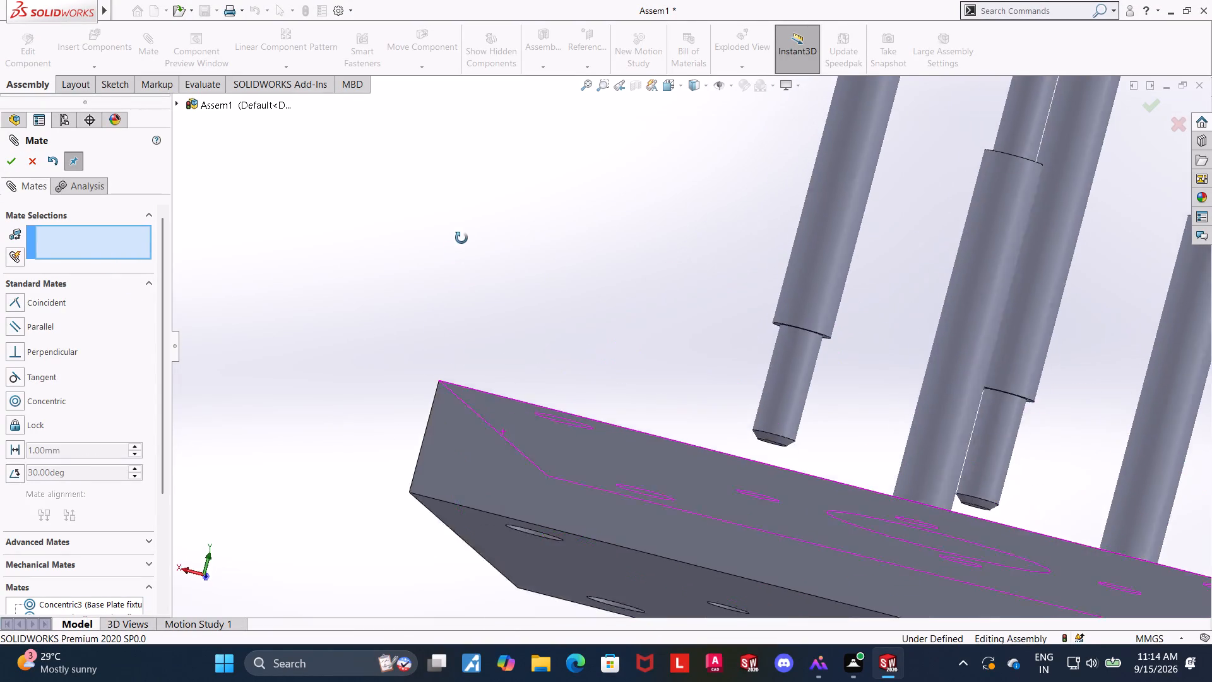
pyautogui.moveTo(461, 238); pyautogui.dragTo(476, 213, button='middle')
pyautogui.scroll(-5, 740, 302)
pyautogui.click(805, 370)
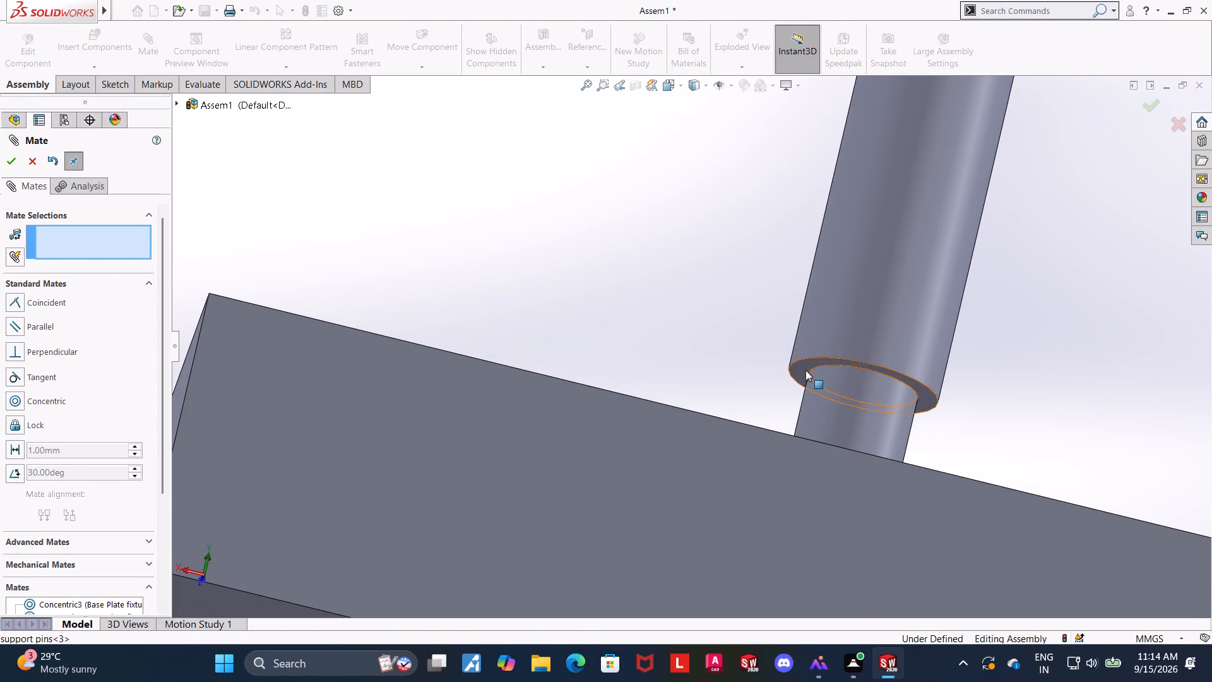
pyautogui.moveTo(571, 215); pyautogui.dragTo(551, 376, button='middle')
pyautogui.scroll(4, 626, 325)
pyautogui.keyDown('ctrl'); pyautogui.click(799, 233); pyautogui.keyUp('ctrl')
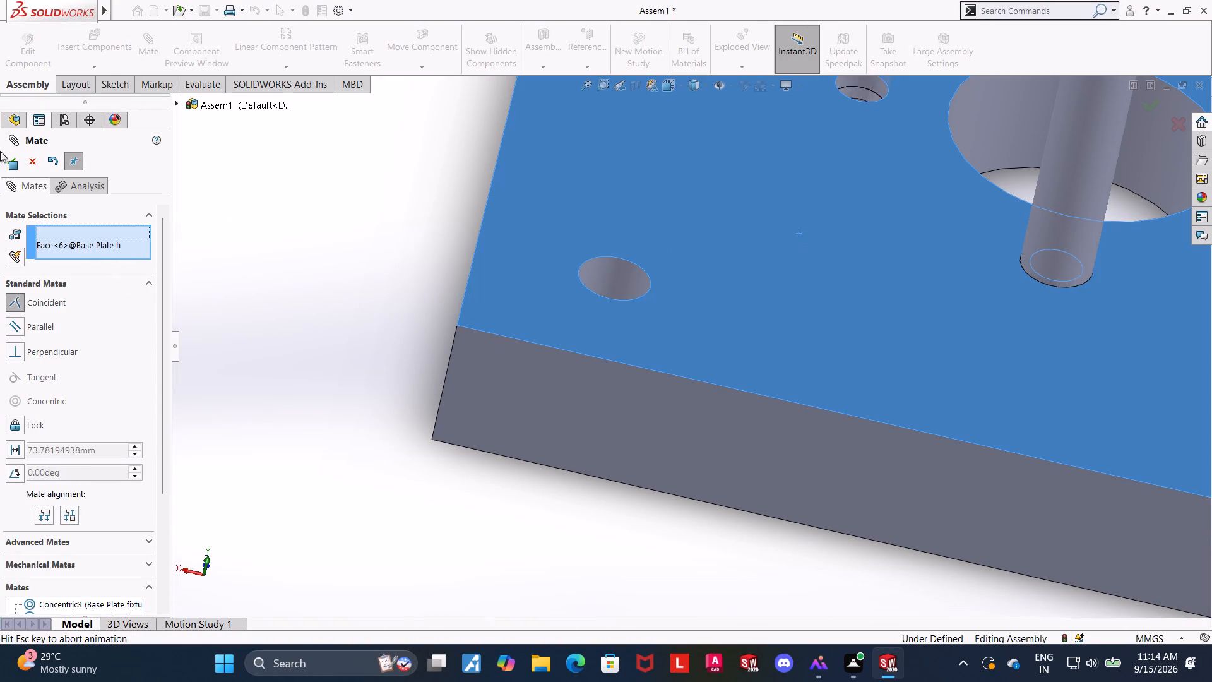
pyautogui.click(13, 160)
# Mate the underside of the +Z side support pin's lower shoulder coincident with the base plate's top face.
pyautogui.scroll(6, 362, 301)
pyautogui.scroll(-4, 928, 194)
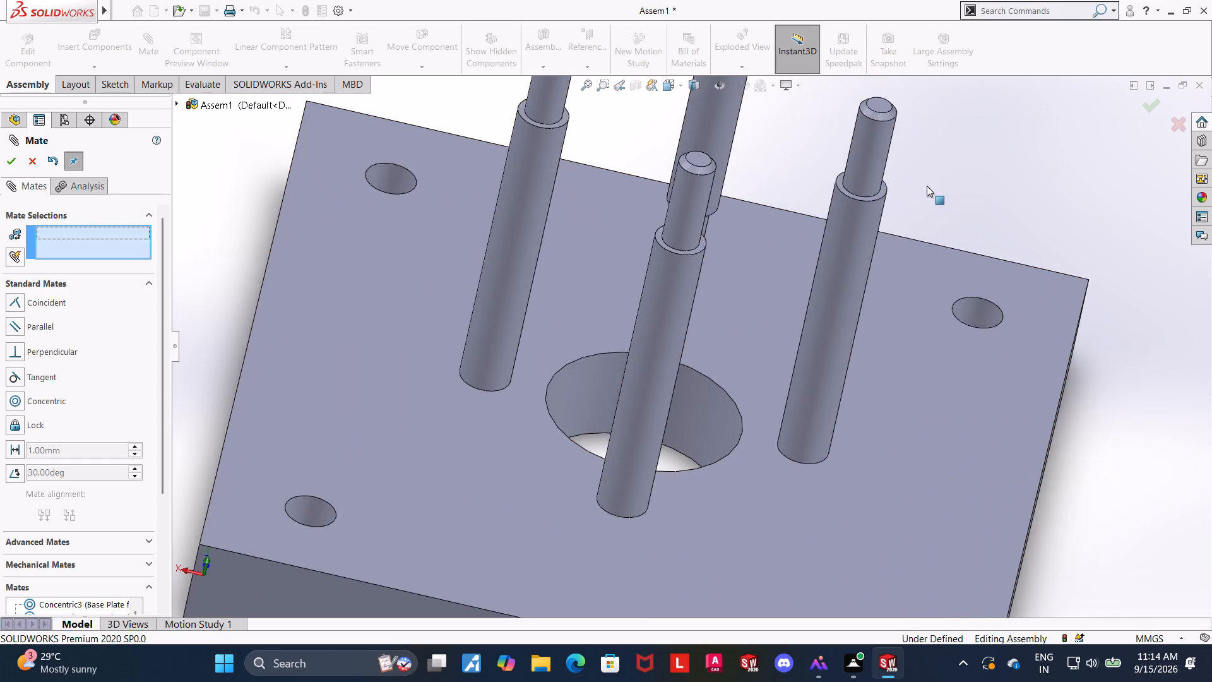
pyautogui.moveTo(933, 154); pyautogui.dragTo(857, 167, button='middle')
pyautogui.scroll(7, 862, 172)
pyautogui.scroll(-5, 802, 206)
pyautogui.moveTo(797, 407); pyautogui.dragTo(762, 287, button='middle')
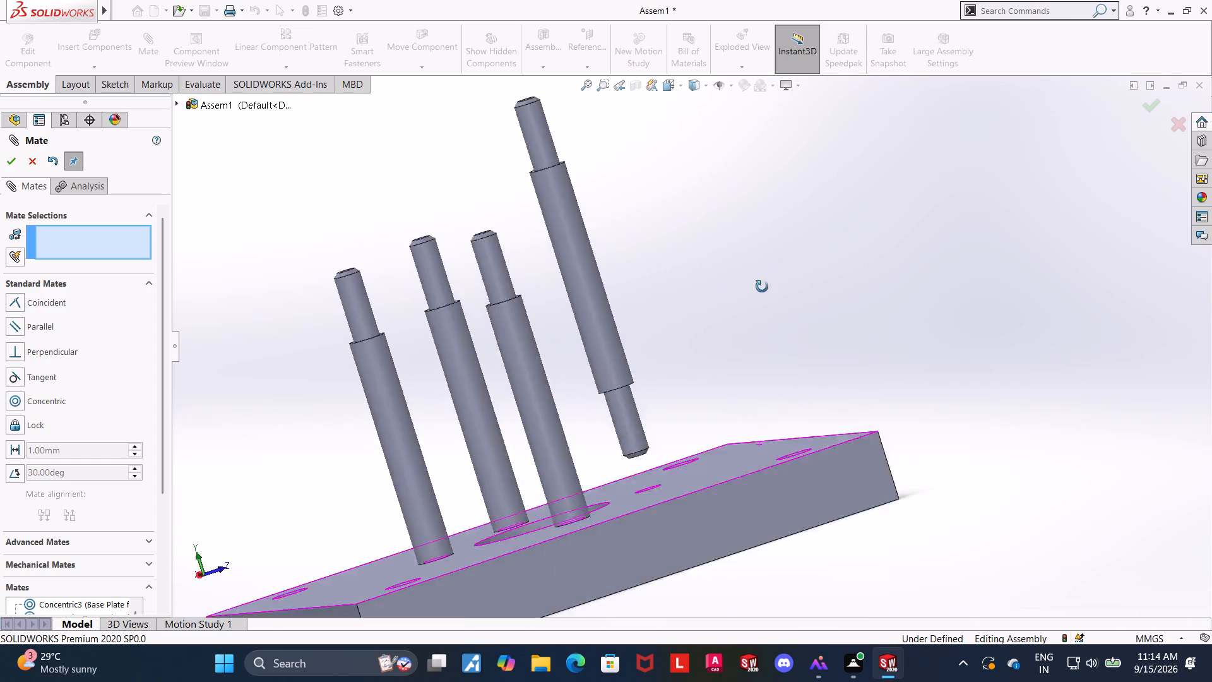
pyautogui.moveTo(762, 287); pyautogui.dragTo(747, 254, button='middle')
pyautogui.scroll(-4, 628, 267)
pyautogui.keyDown('ctrl'); pyautogui.click(524, 449); pyautogui.keyUp('ctrl')
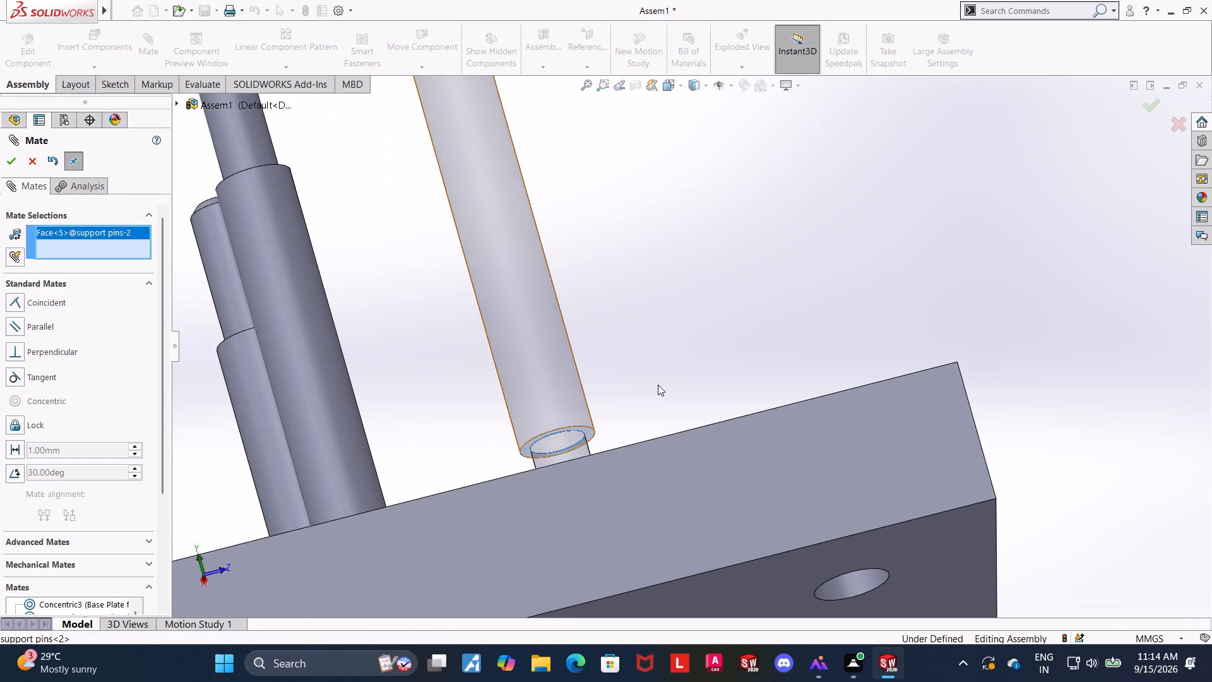
pyautogui.moveTo(838, 223); pyautogui.dragTo(831, 417, button='middle')
pyautogui.scroll(4, 839, 398)
pyautogui.keyDown('ctrl'); pyautogui.click(790, 203); pyautogui.keyUp('ctrl')
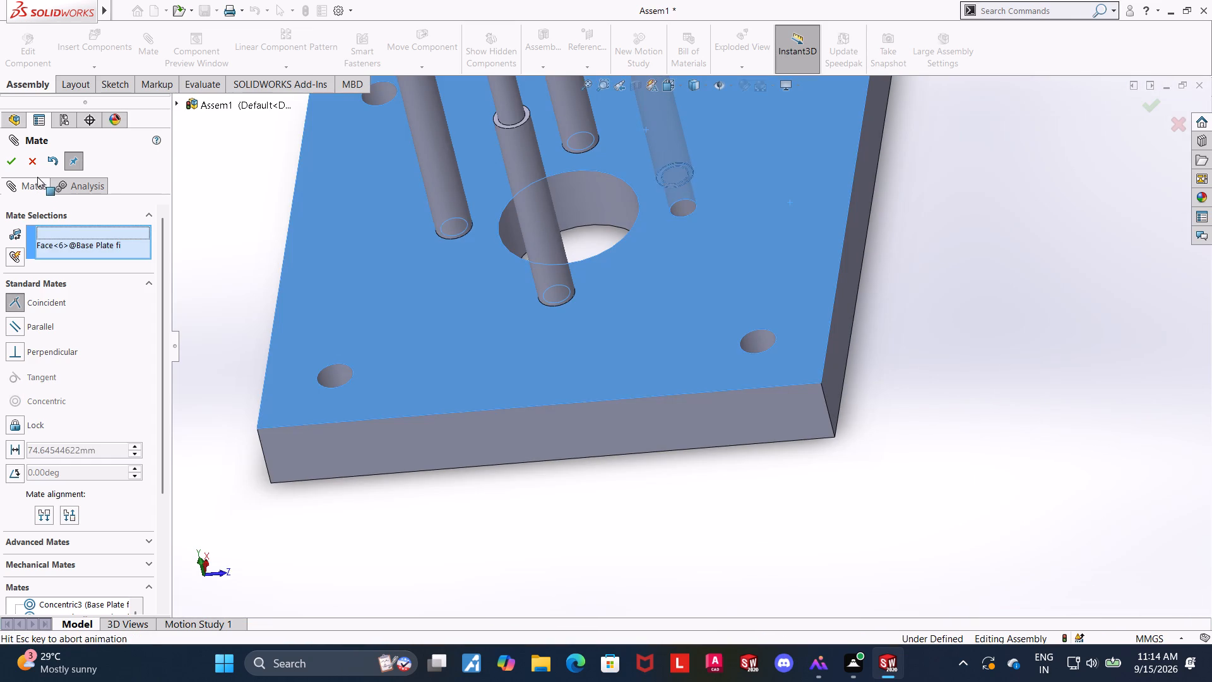
pyautogui.click(4, 157)
# Check how the four support pins sit on the base plate by trying to move one, and leave the Mate command.
pyautogui.click(941, 331)
pyautogui.scroll(5, 949, 326)
pyautogui.scroll(-3, 682, 225)
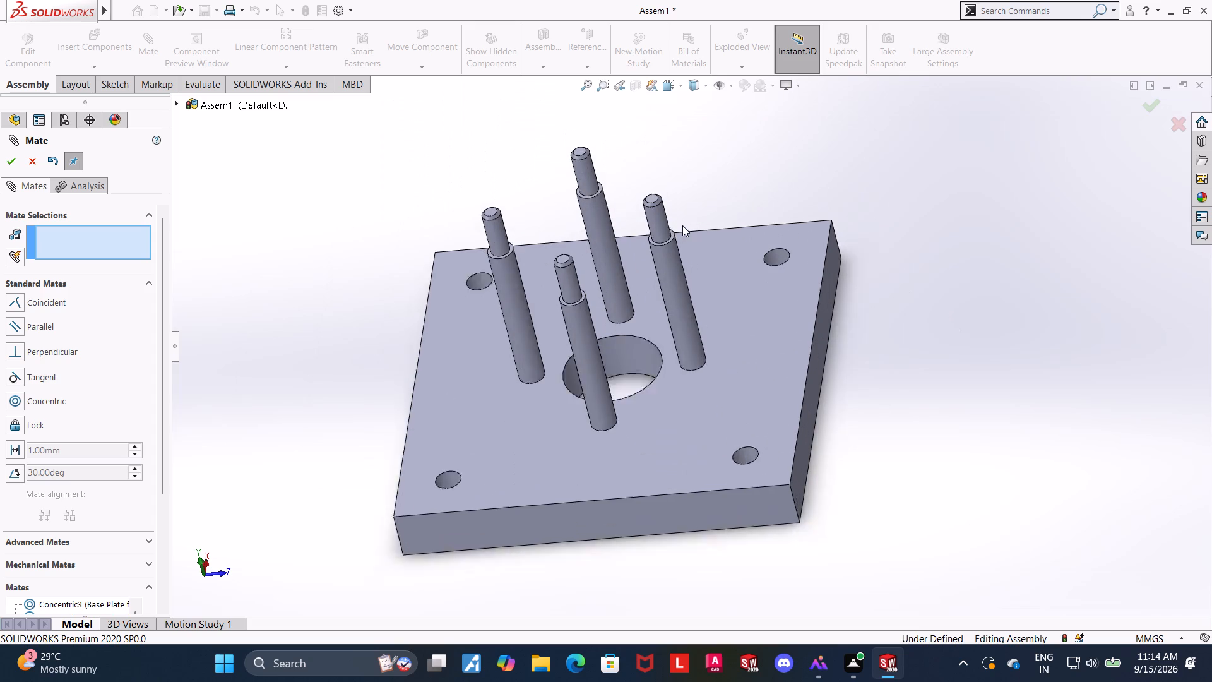
pyautogui.scroll(-1, 682, 225)
pyautogui.moveTo(667, 286); pyautogui.dragTo(653, 200)
pyautogui.click(1026, 254)
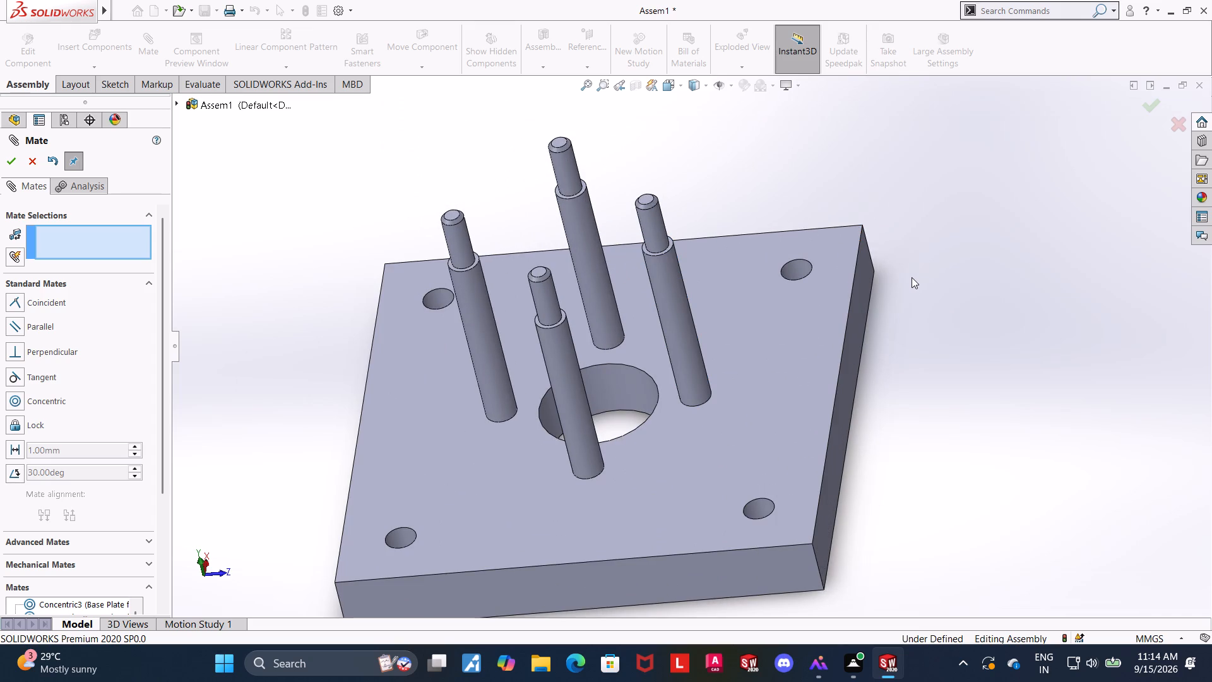
pyautogui.moveTo(915, 378); pyautogui.dragTo(951, 313, button='middle')
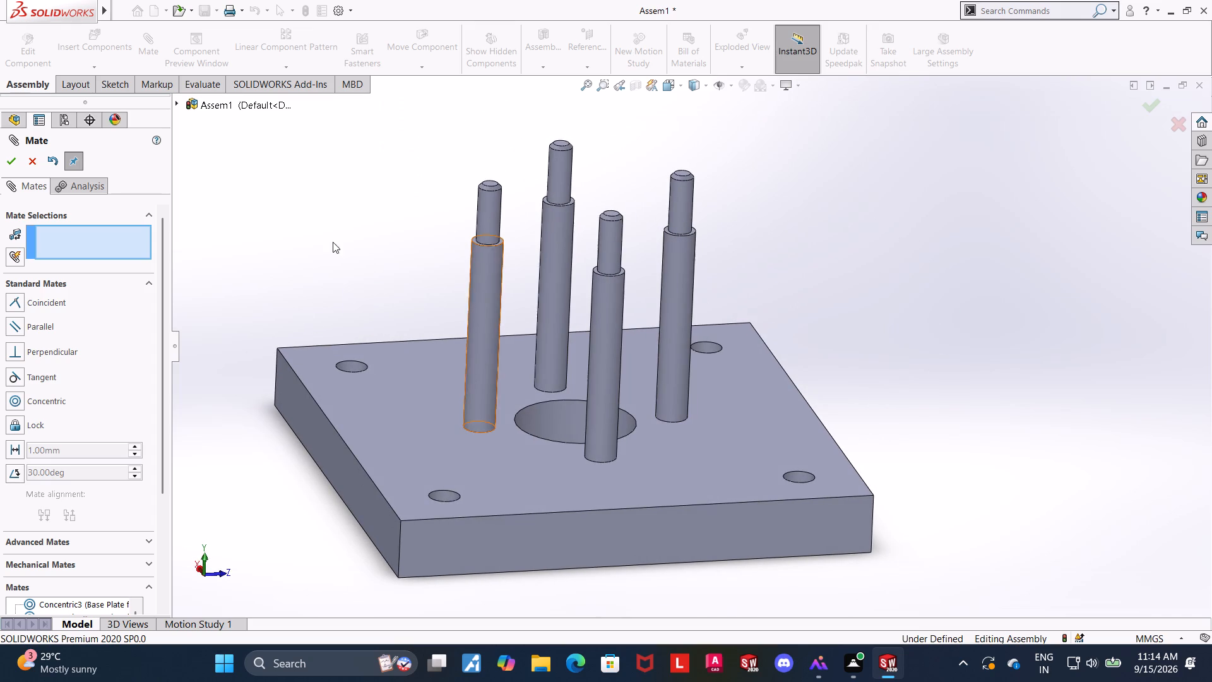
pyautogui.click(37, 160)
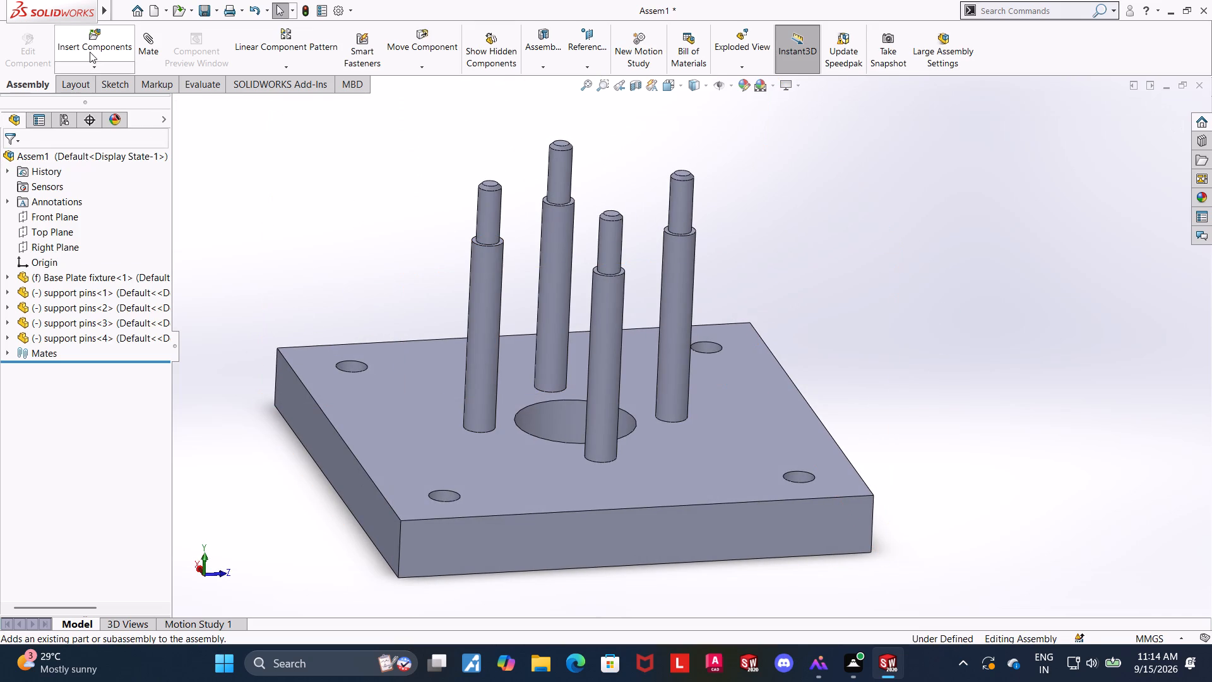
pyautogui.moveTo(259, 182); pyautogui.dragTo(248, 185, button='middle')
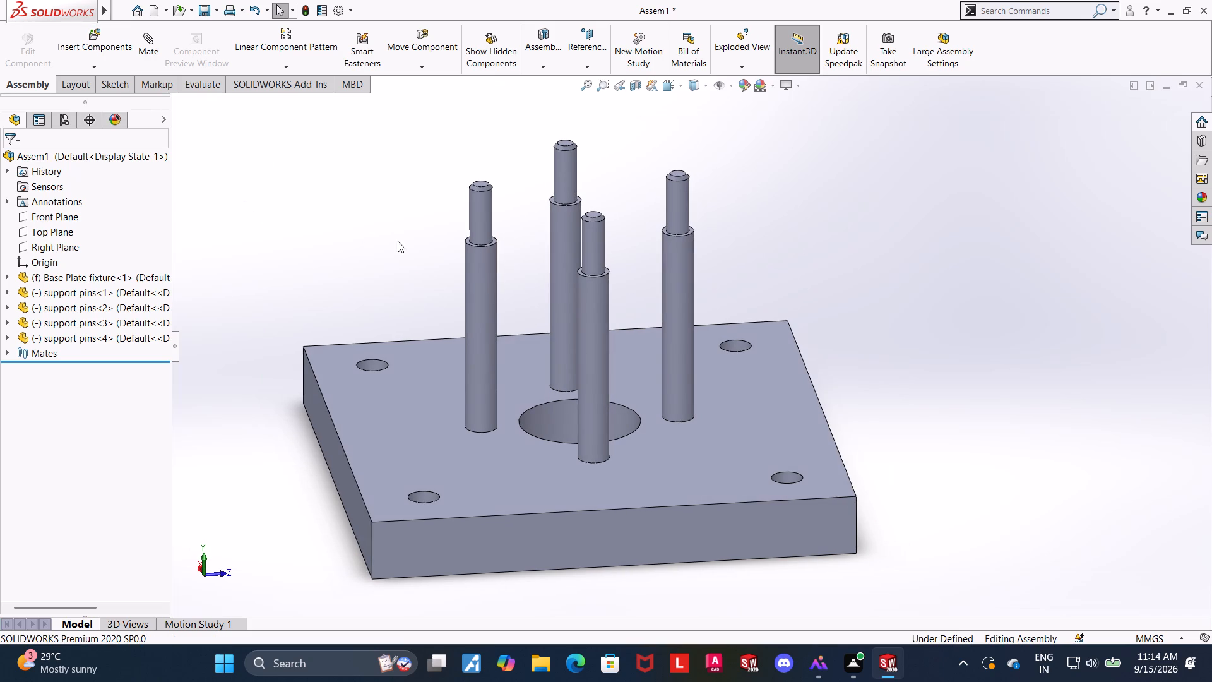
# Insert the Disk part from the open documents beside the support pins.
pyautogui.click(105, 40)
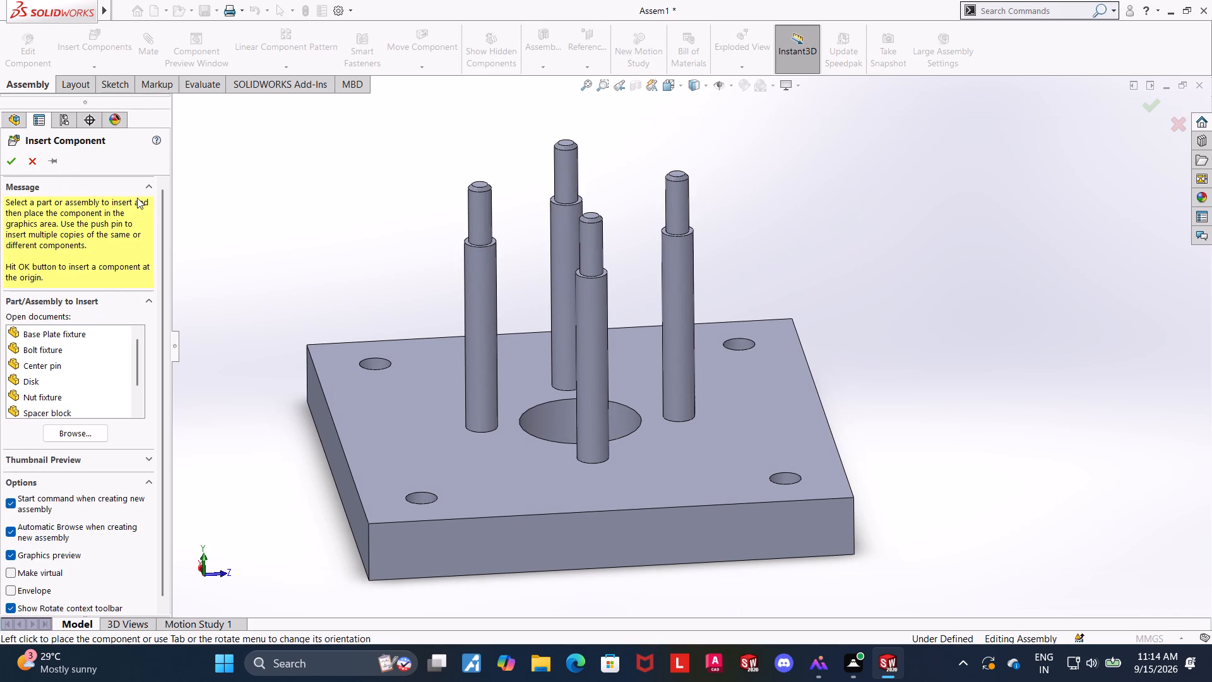
pyautogui.scroll(-2, 59, 381)
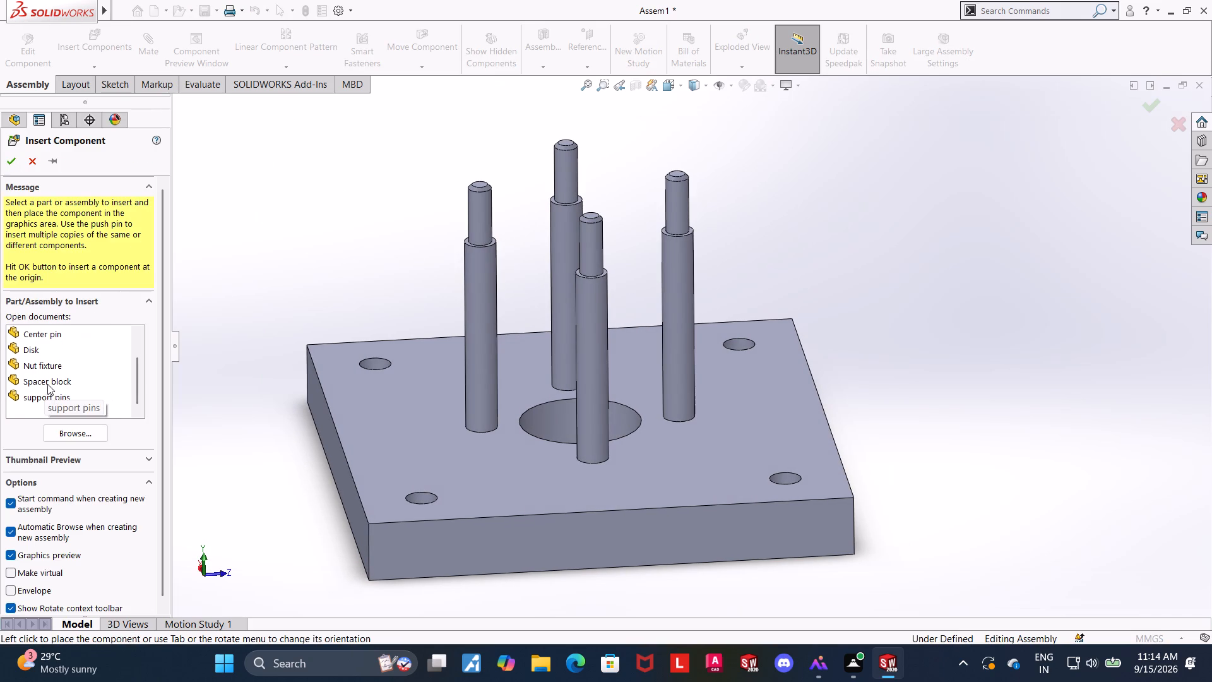
pyautogui.click(30, 346)
pyautogui.click(311, 244)
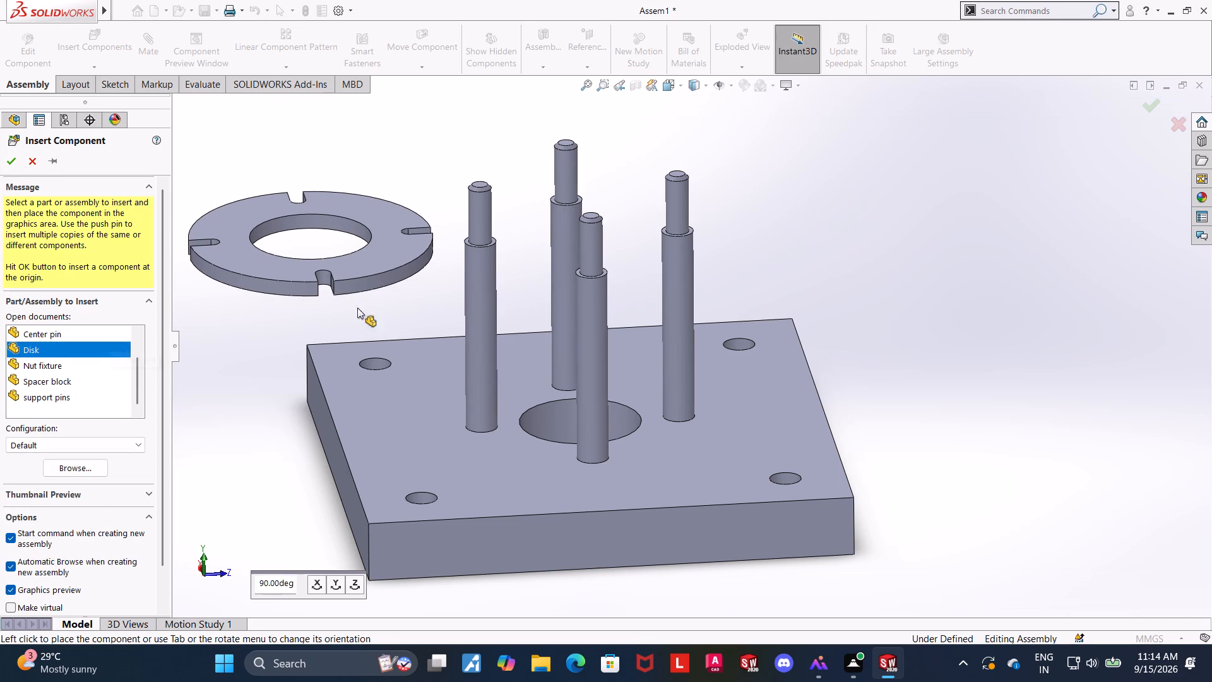
pyautogui.scroll(1, 270, 409)
pyautogui.moveTo(262, 427); pyautogui.dragTo(266, 474, button='middle')
pyautogui.scroll(-1, 262, 430)
pyautogui.scroll(4, 271, 462)
pyautogui.scroll(-2, 371, 328)
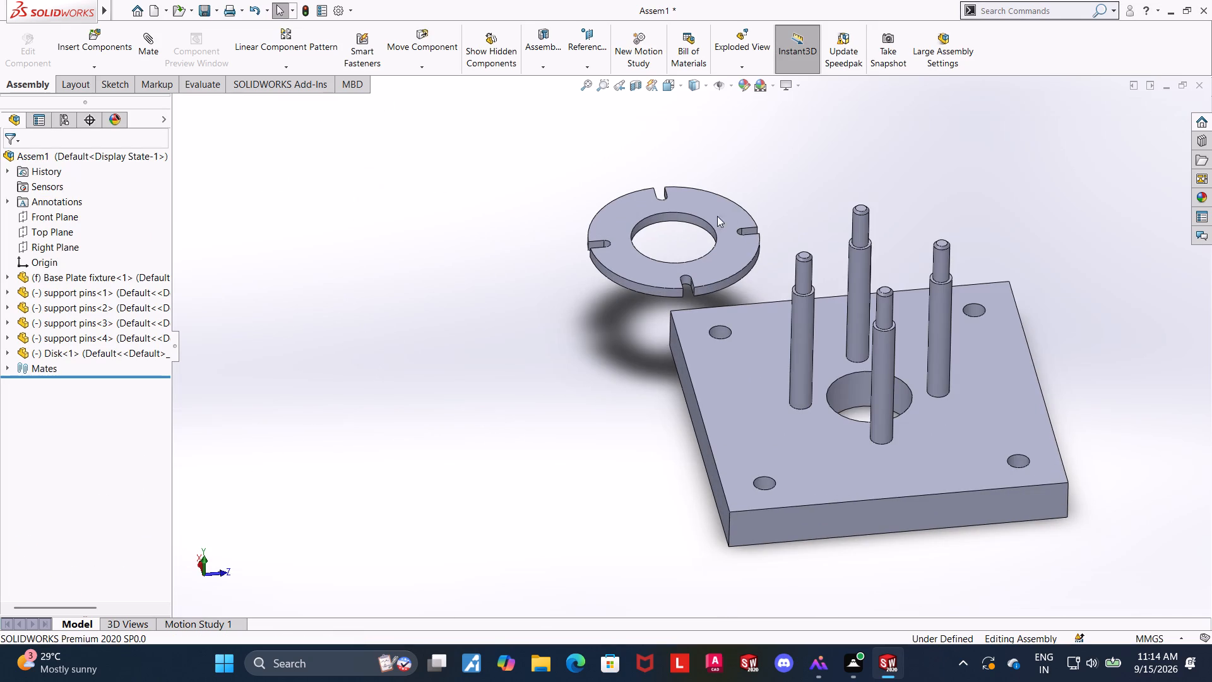
# Mate the Disk's central bore concentric with the base plate's large central hole, and leave the Mate command.
pyautogui.click(676, 216)
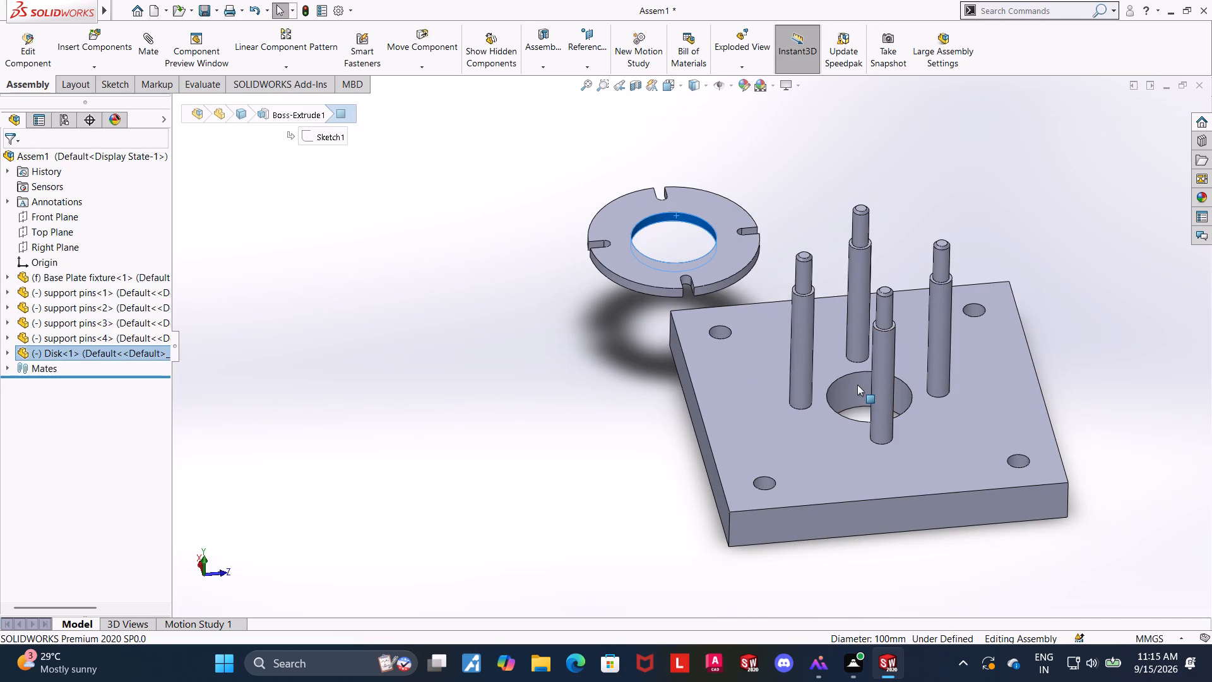
pyautogui.keyDown('ctrl'); pyautogui.click(857, 385); pyautogui.keyUp('ctrl')
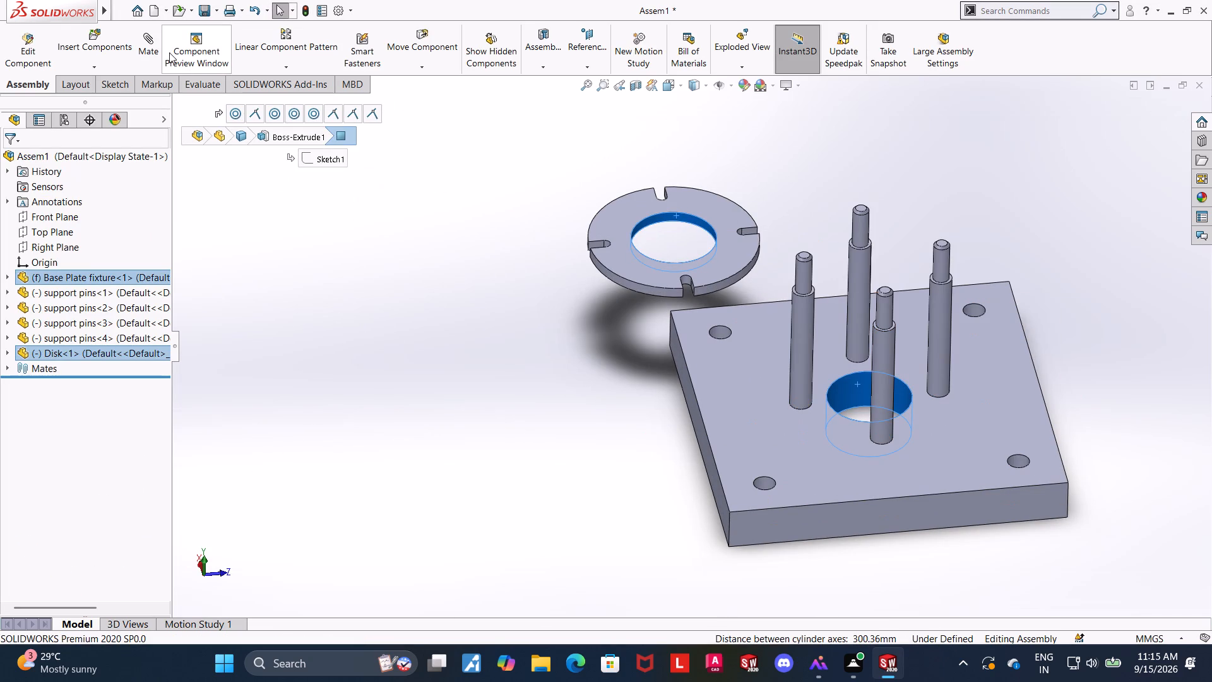
pyautogui.click(158, 44)
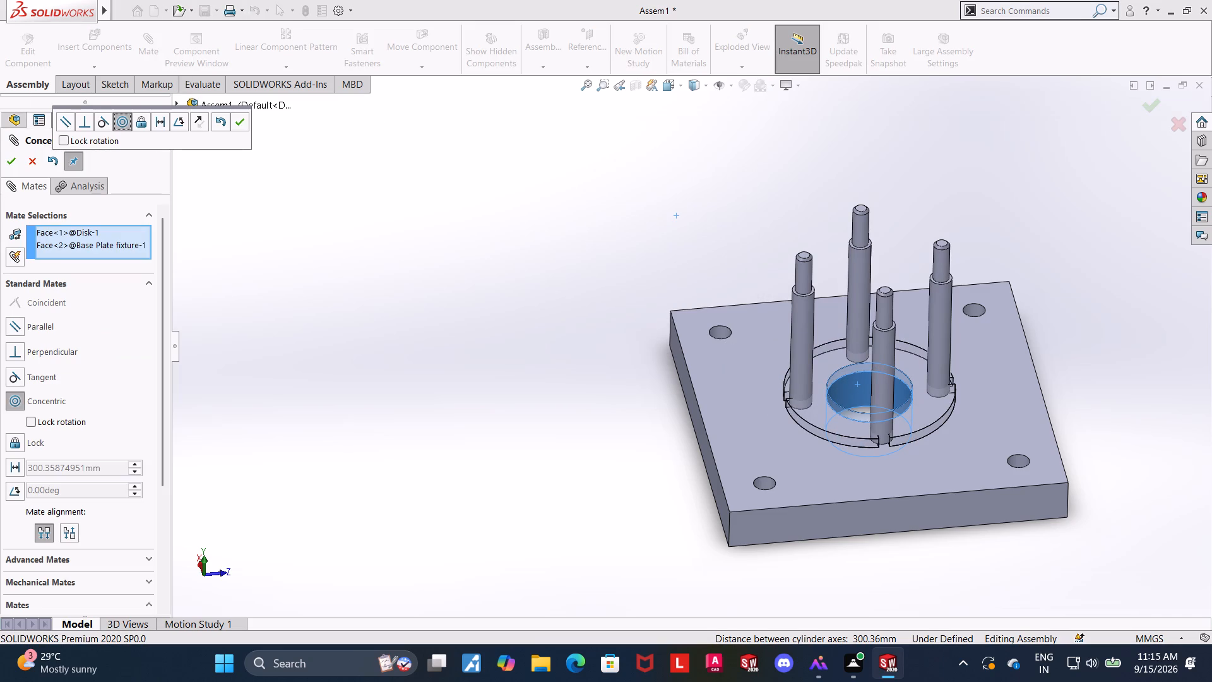
pyautogui.click(9, 157)
pyautogui.scroll(-4, 1014, 421)
pyautogui.scroll(-3, 824, 287)
pyautogui.moveTo(983, 342); pyautogui.dragTo(937, 358, button='middle')
pyautogui.scroll(7, 937, 358)
pyautogui.scroll(-3, 789, 350)
pyautogui.moveTo(687, 394); pyautogui.dragTo(708, 409, button='middle')
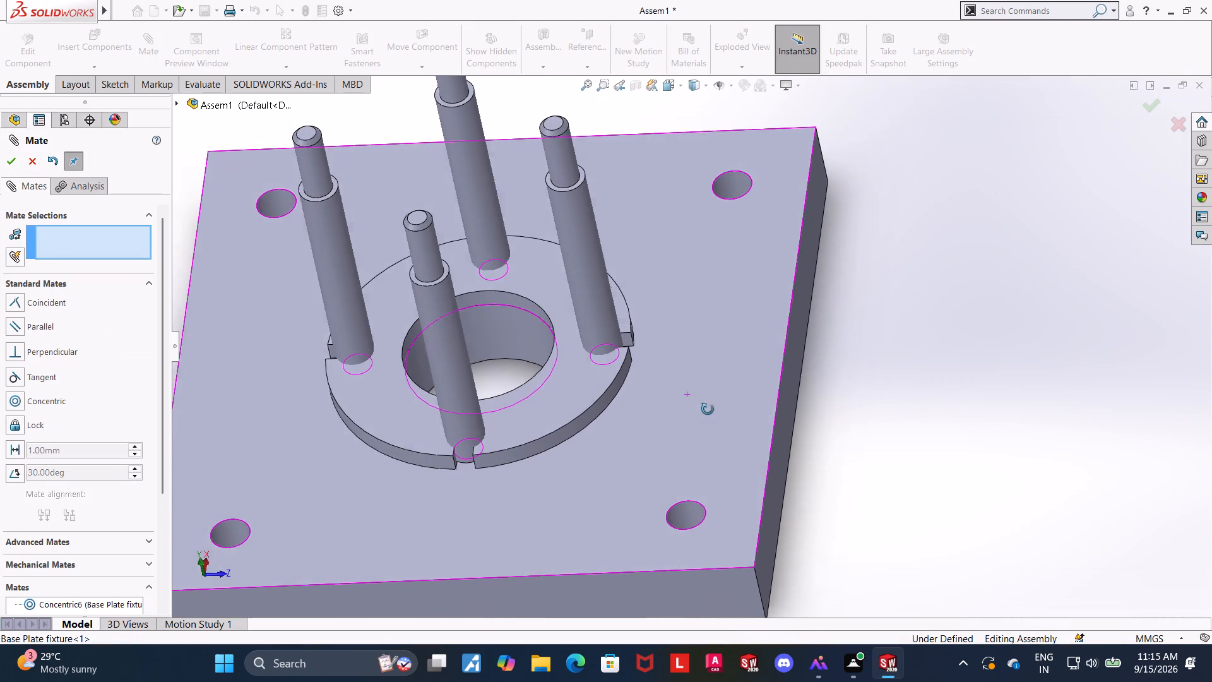
pyautogui.moveTo(708, 409); pyautogui.dragTo(709, 409, button='middle')
pyautogui.moveTo(682, 400); pyautogui.dragTo(693, 334, button='middle')
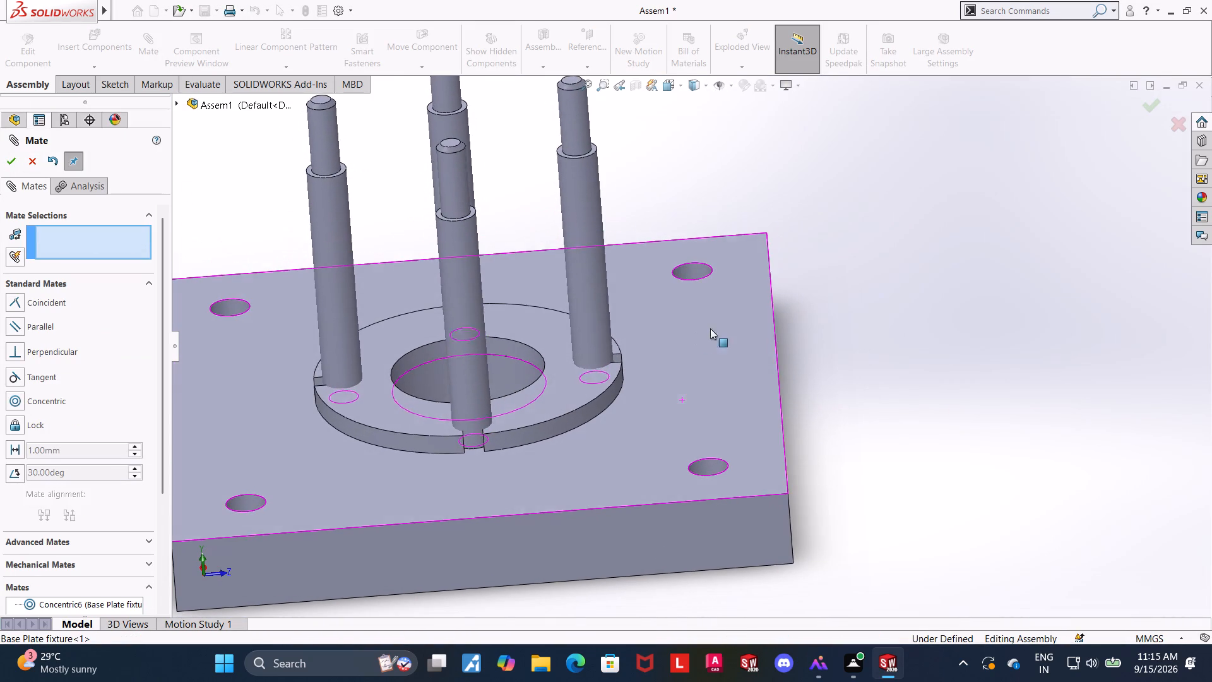
pyautogui.click(1002, 383)
pyautogui.scroll(3, 989, 386)
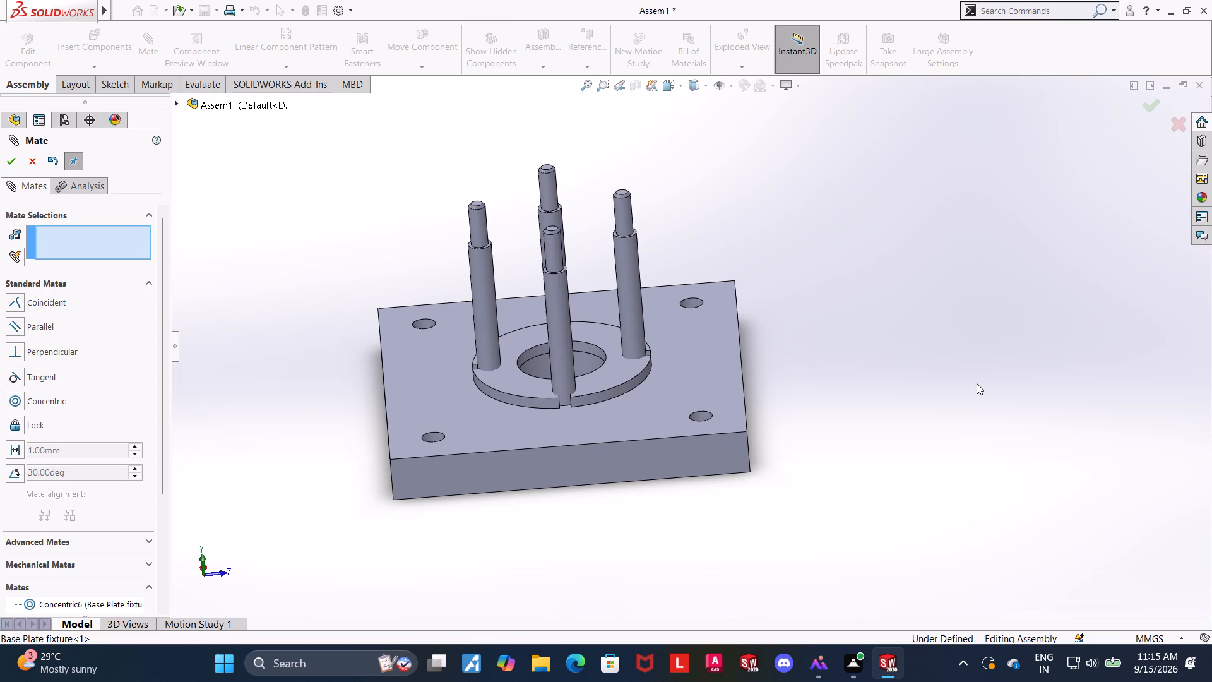
pyautogui.click(25, 159)
# Delete the four coincident mates, Coincident1 to Coincident4, that hold the support pins against the base plate.
pyautogui.scroll(-4, 535, 331)
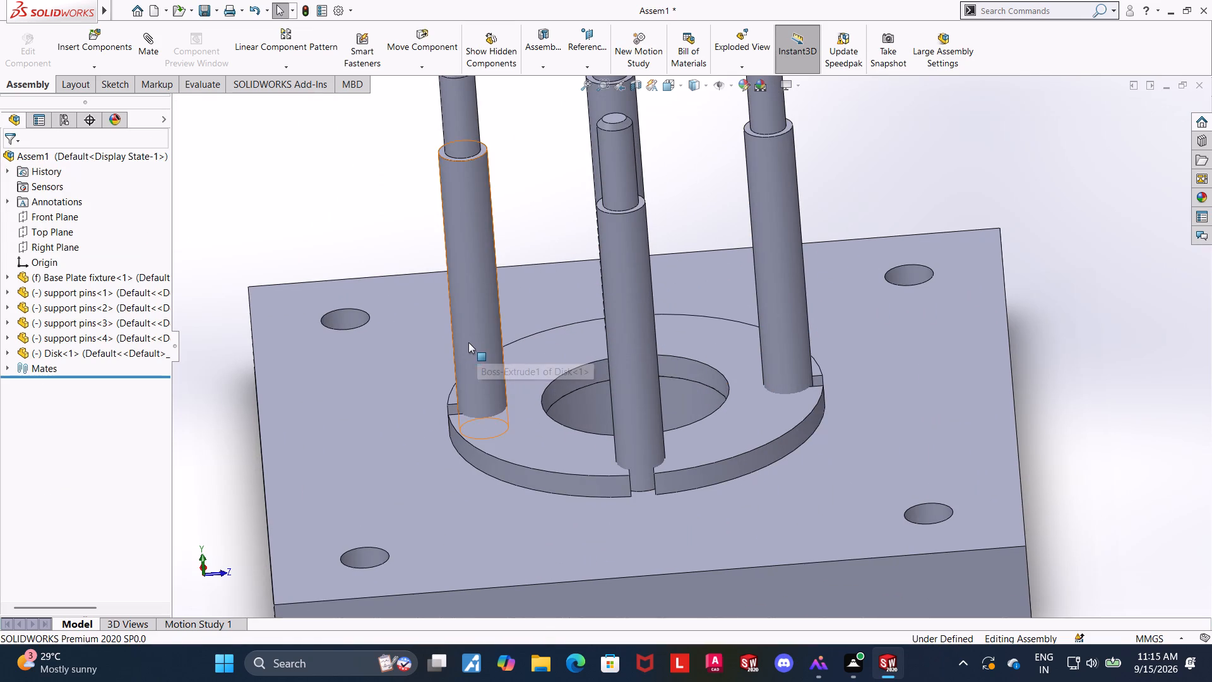
pyautogui.click(8, 369)
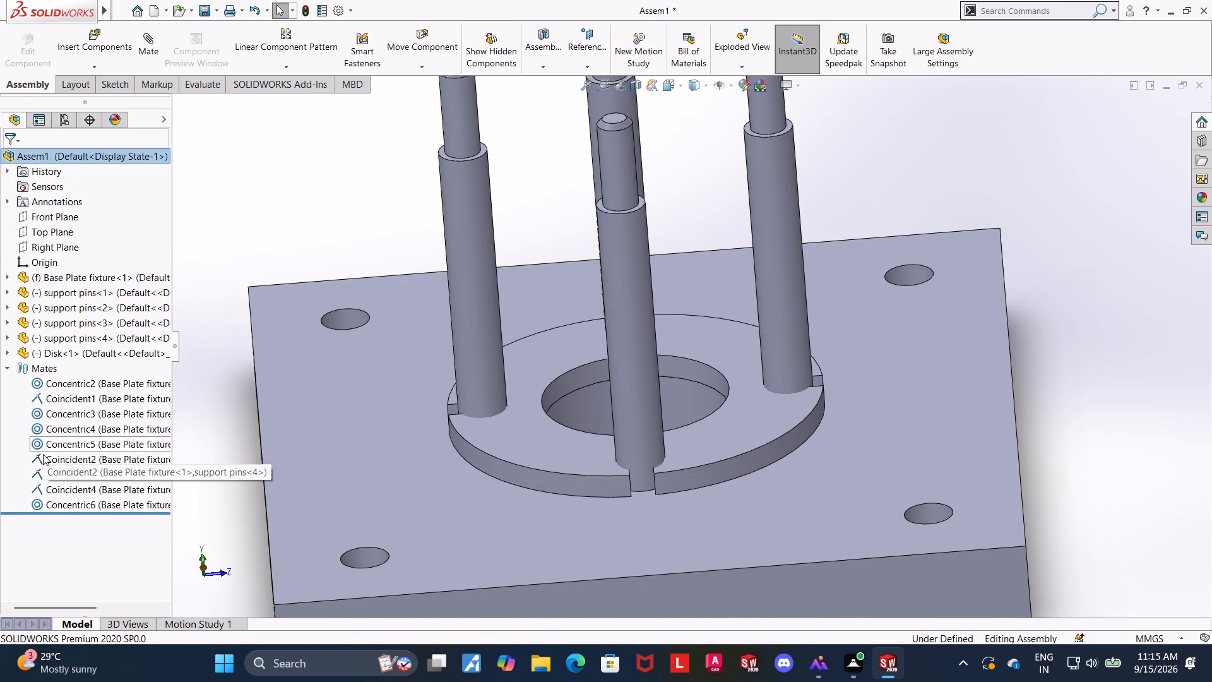
pyautogui.scroll(-6, 42, 457)
pyautogui.scroll(6, 34, 463)
pyautogui.moveTo(21, 488); pyautogui.dragTo(33, 479)
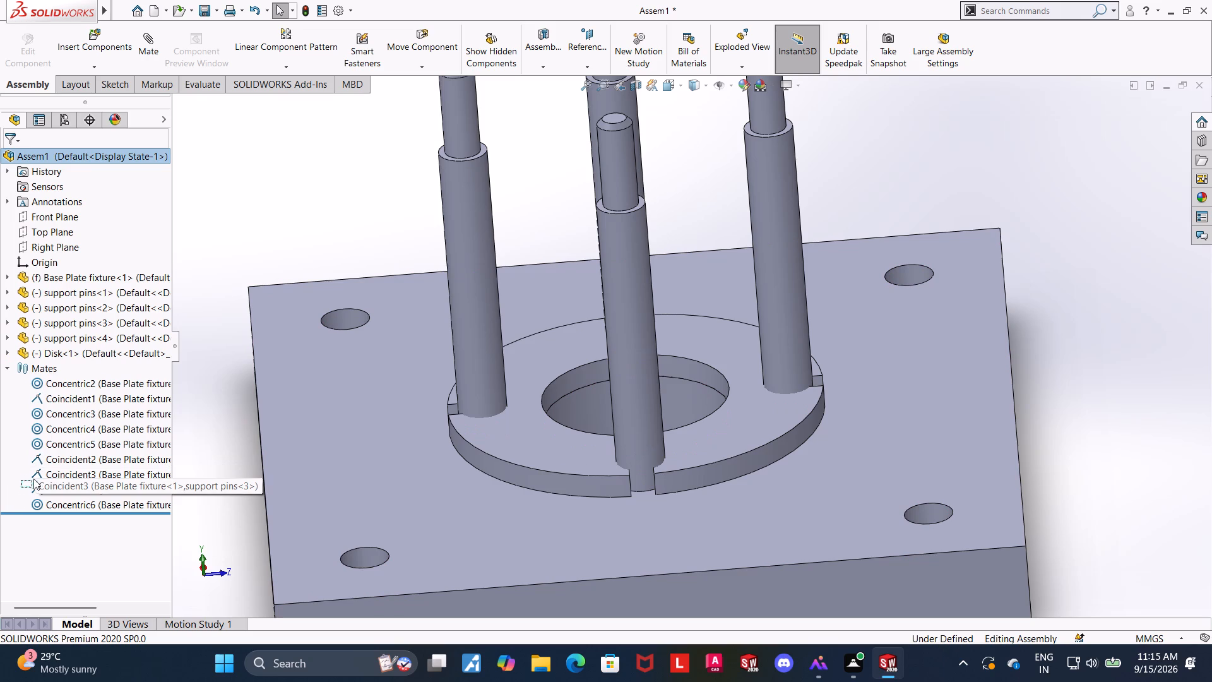
pyautogui.moveTo(33, 479); pyautogui.dragTo(47, 453)
pyautogui.rightClick(60, 462)
pyautogui.click(81, 488)
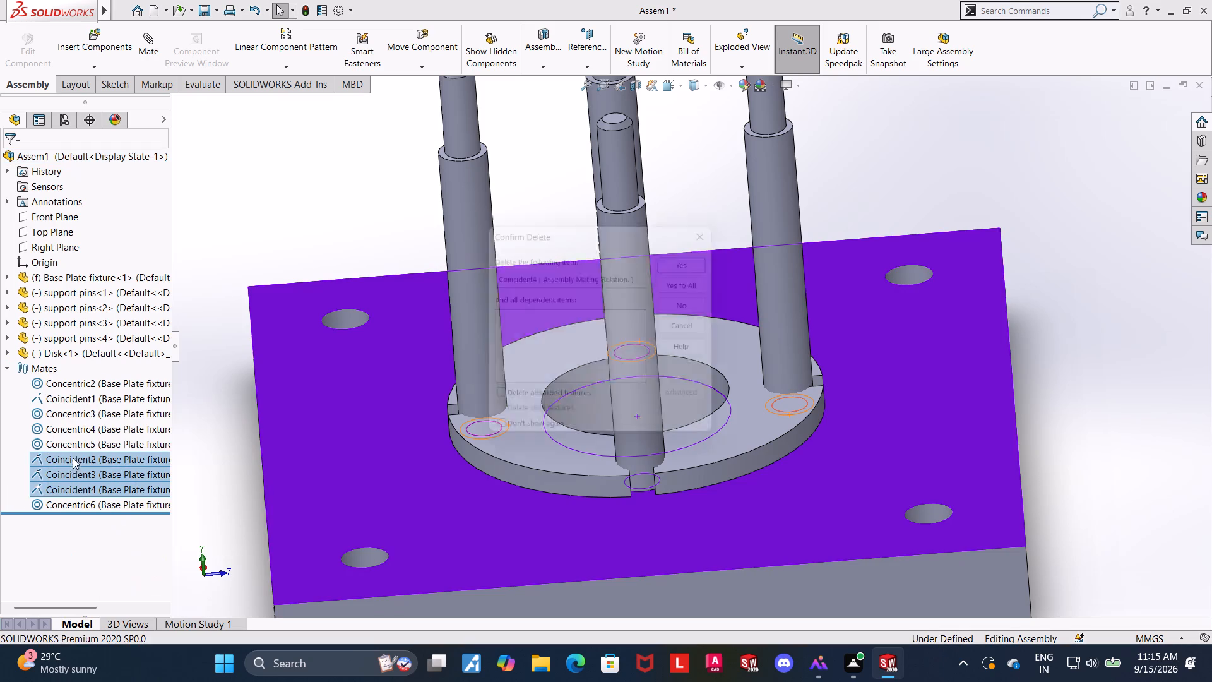
pyautogui.click(696, 245)
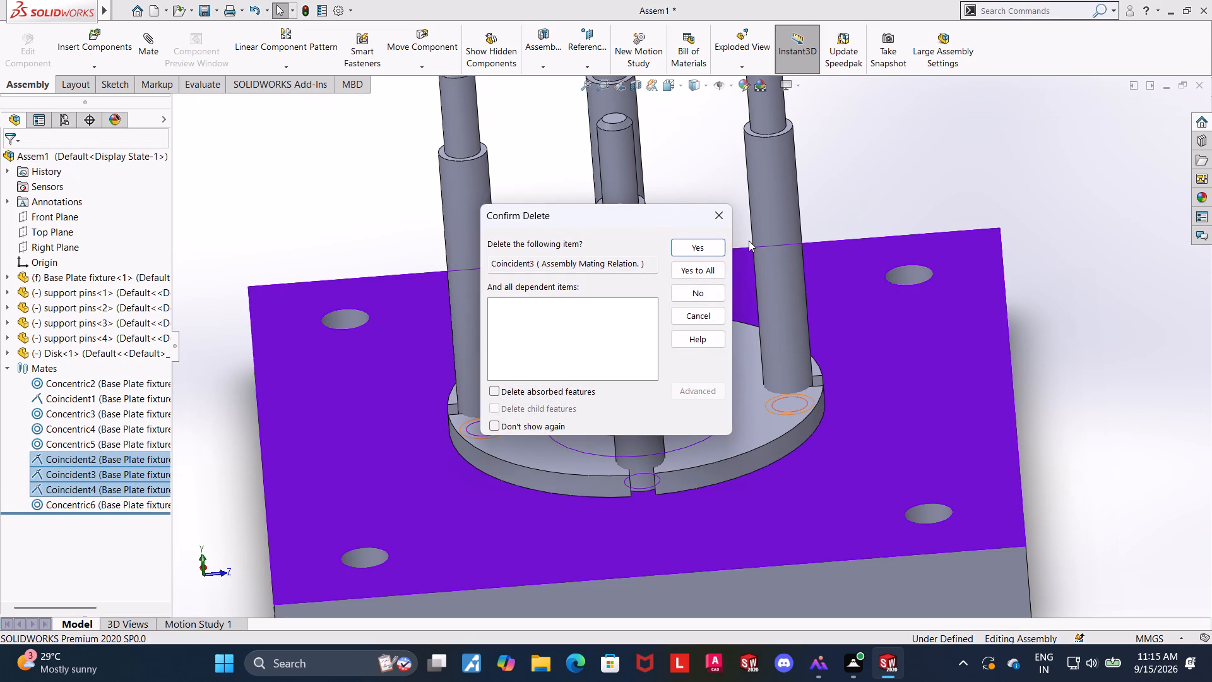
pyautogui.click(719, 244)
pyautogui.click(712, 243)
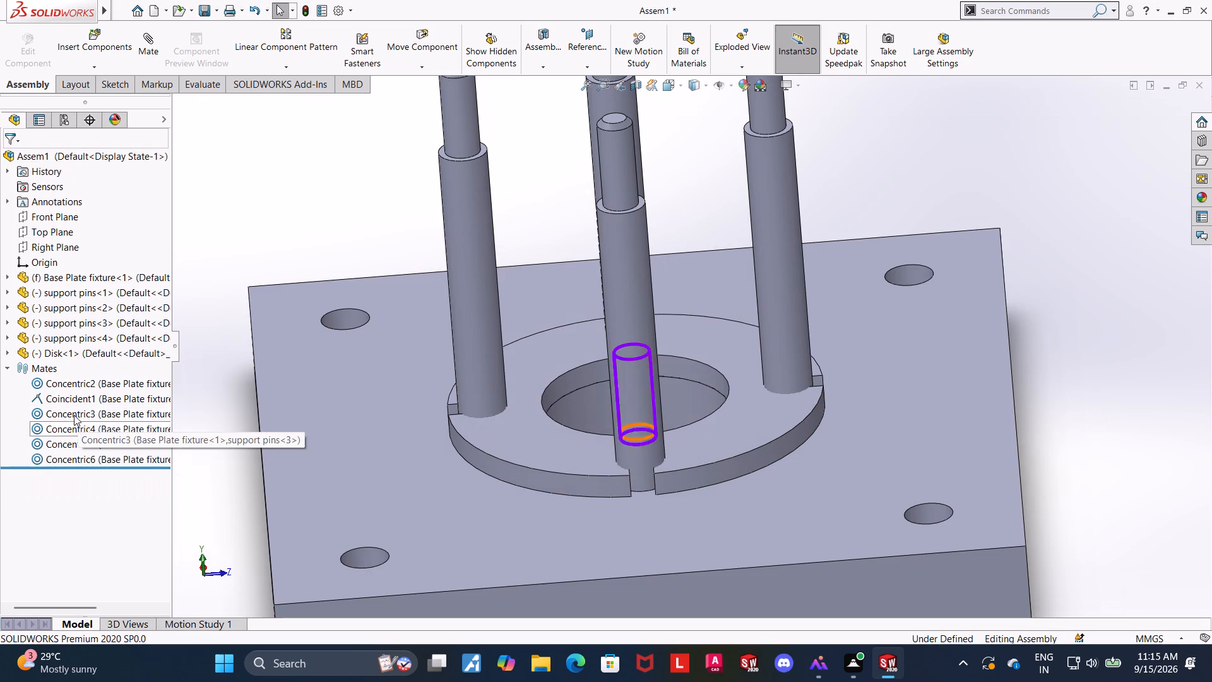
pyautogui.rightClick(73, 400)
pyautogui.click(85, 458)
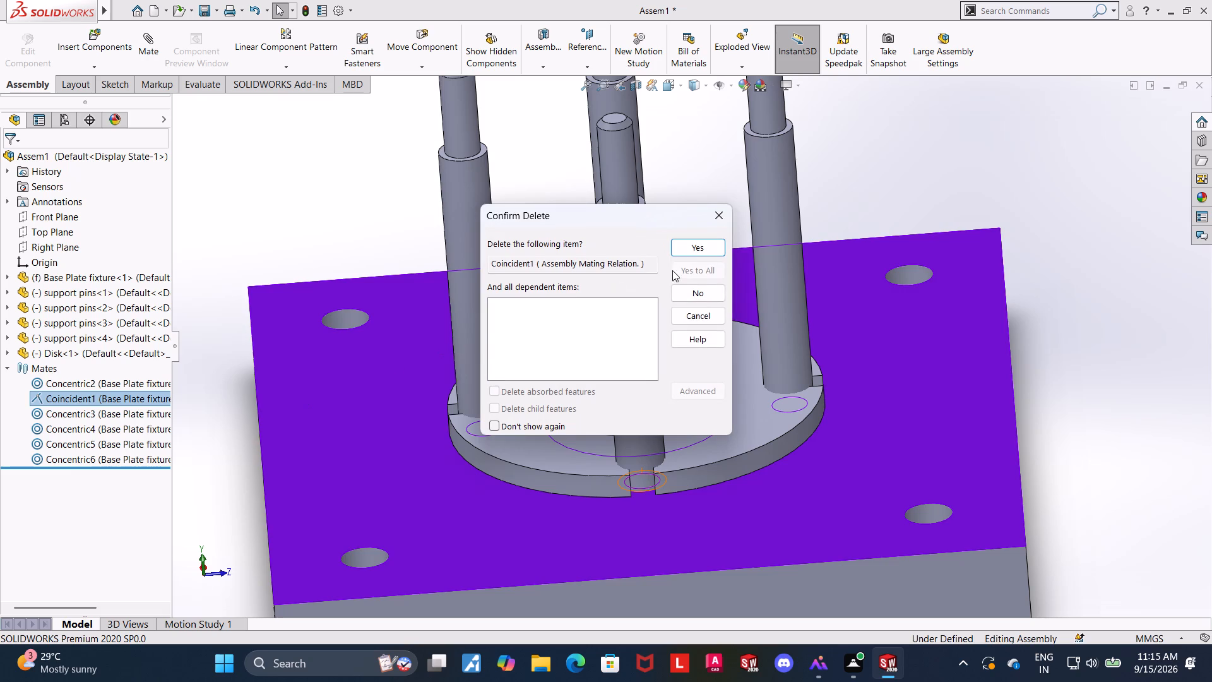
pyautogui.click(691, 248)
# Raise the four support pins along their hole axes, away from the base plate.
pyautogui.moveTo(454, 293); pyautogui.dragTo(463, 231)
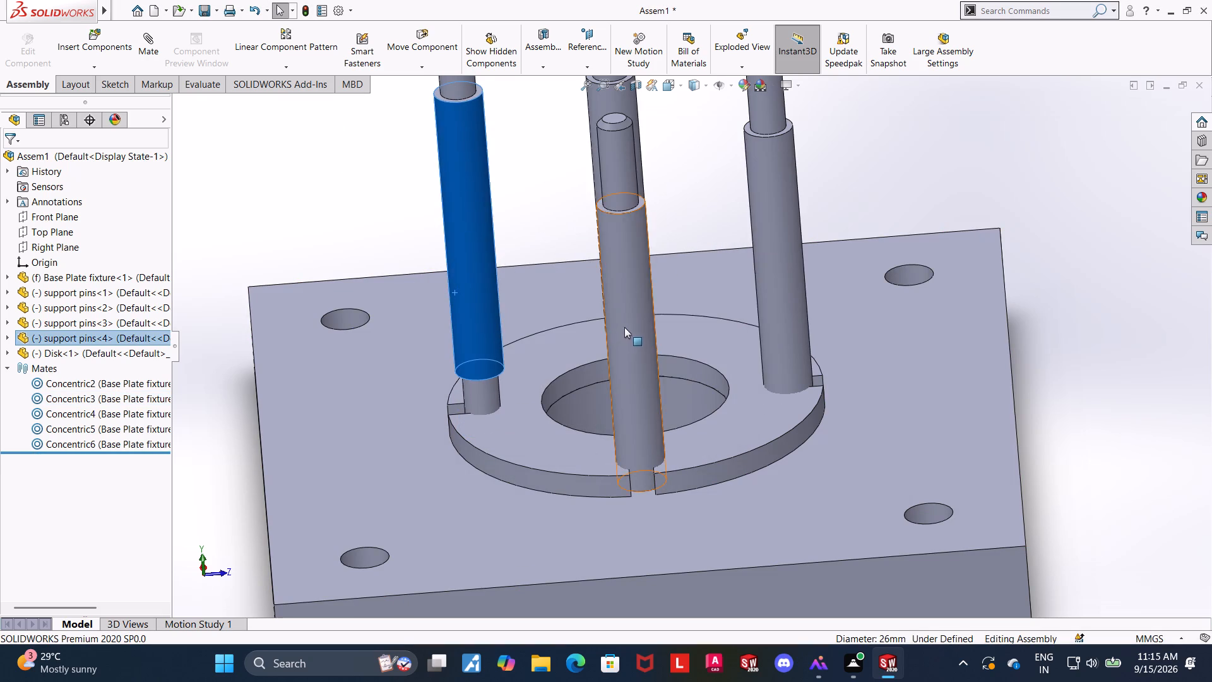
pyautogui.moveTo(624, 327); pyautogui.dragTo(622, 280)
pyautogui.moveTo(509, 355); pyautogui.dragTo(554, 355, button='middle')
pyautogui.moveTo(624, 262); pyautogui.dragTo(626, 218)
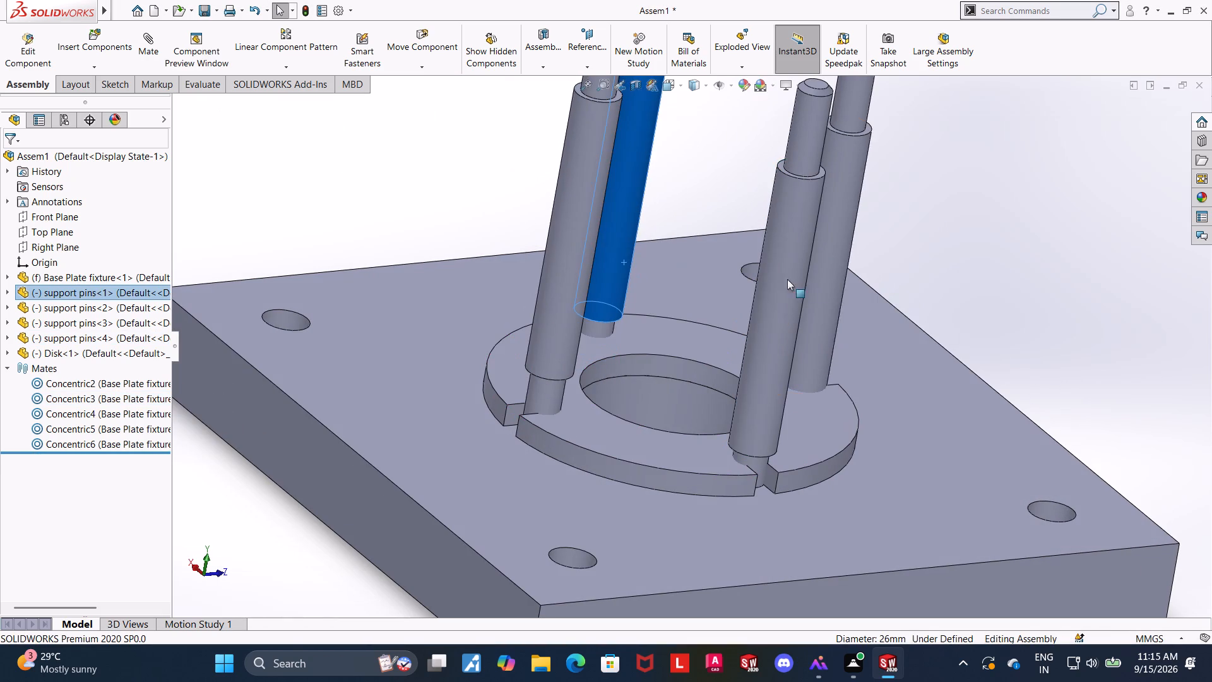
pyautogui.moveTo(835, 277); pyautogui.dragTo(845, 215)
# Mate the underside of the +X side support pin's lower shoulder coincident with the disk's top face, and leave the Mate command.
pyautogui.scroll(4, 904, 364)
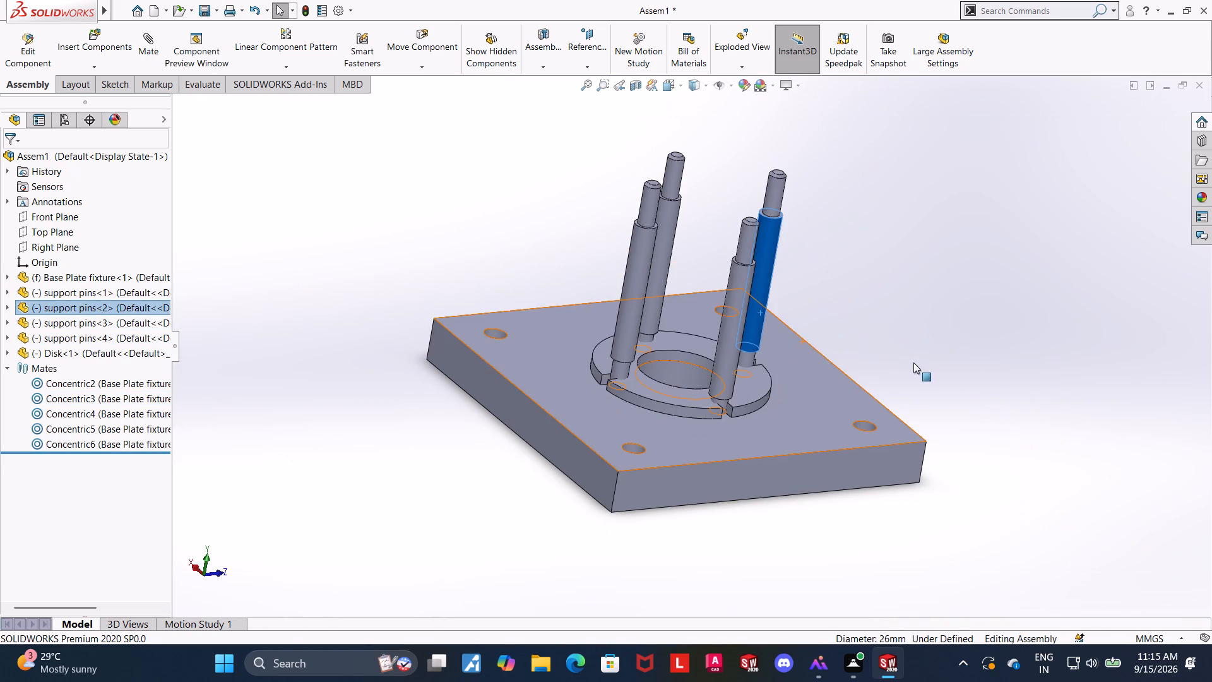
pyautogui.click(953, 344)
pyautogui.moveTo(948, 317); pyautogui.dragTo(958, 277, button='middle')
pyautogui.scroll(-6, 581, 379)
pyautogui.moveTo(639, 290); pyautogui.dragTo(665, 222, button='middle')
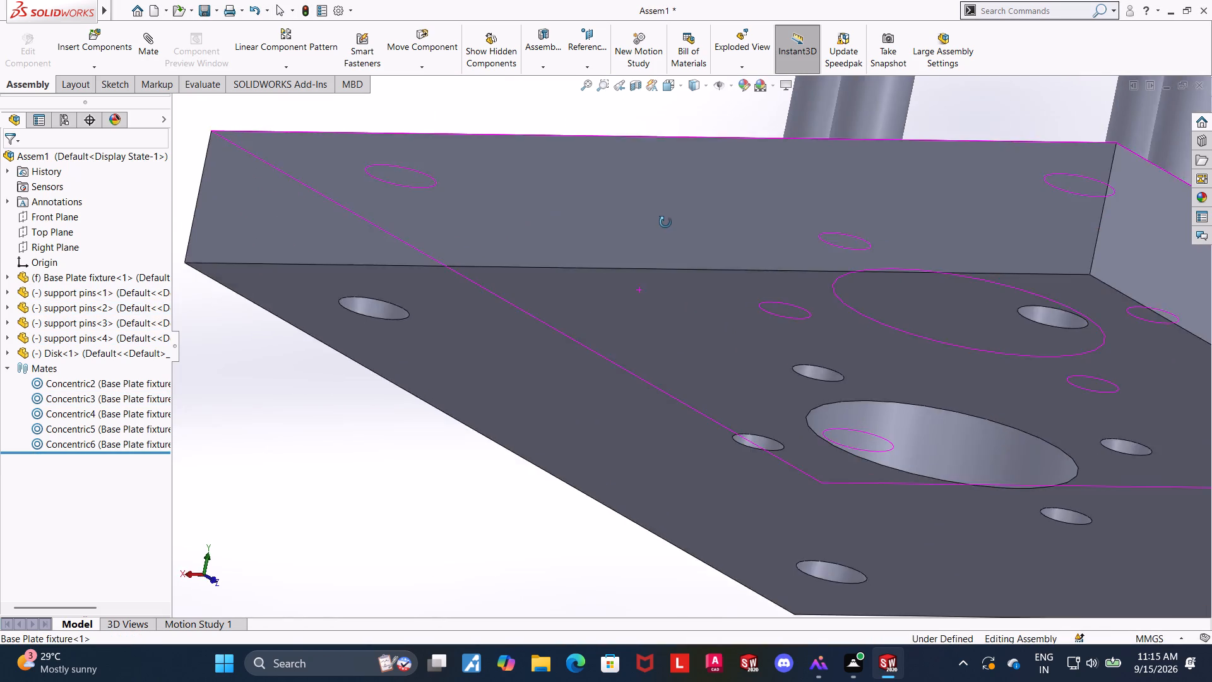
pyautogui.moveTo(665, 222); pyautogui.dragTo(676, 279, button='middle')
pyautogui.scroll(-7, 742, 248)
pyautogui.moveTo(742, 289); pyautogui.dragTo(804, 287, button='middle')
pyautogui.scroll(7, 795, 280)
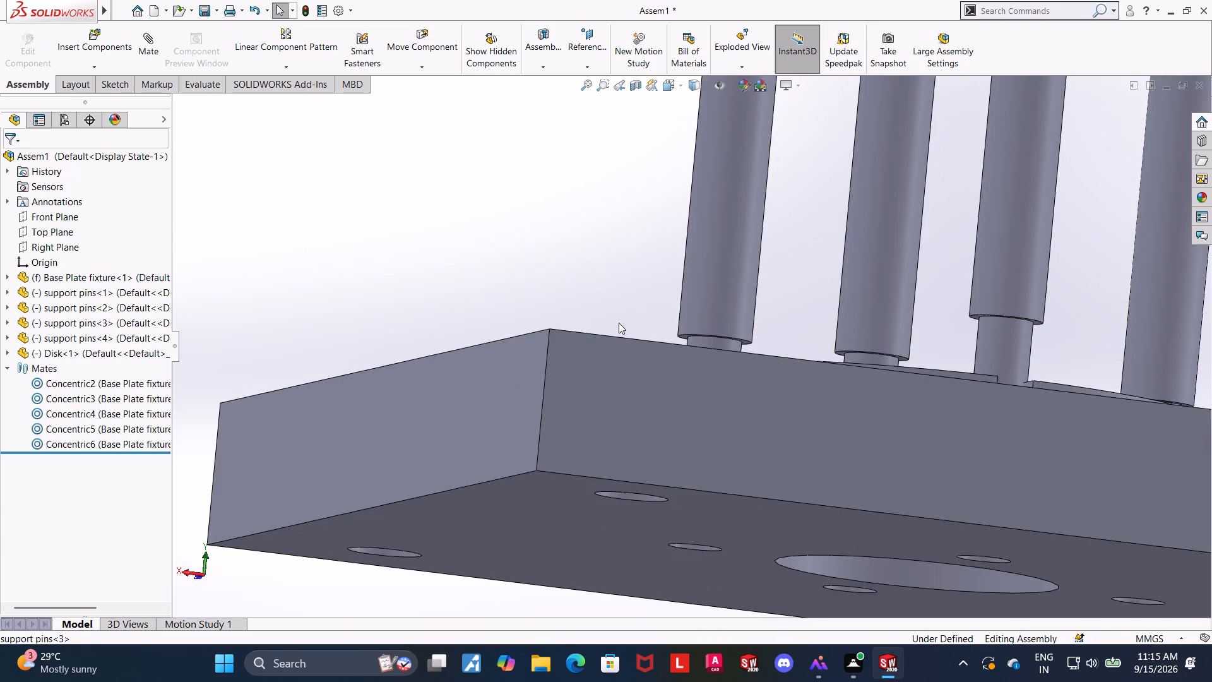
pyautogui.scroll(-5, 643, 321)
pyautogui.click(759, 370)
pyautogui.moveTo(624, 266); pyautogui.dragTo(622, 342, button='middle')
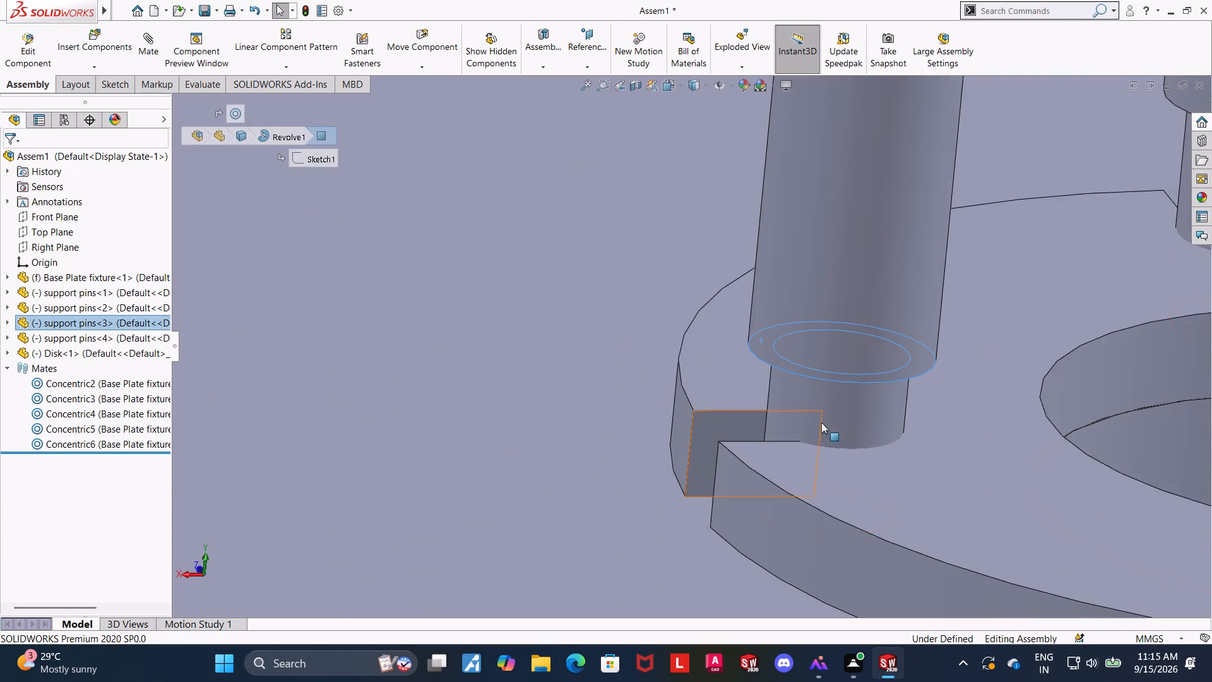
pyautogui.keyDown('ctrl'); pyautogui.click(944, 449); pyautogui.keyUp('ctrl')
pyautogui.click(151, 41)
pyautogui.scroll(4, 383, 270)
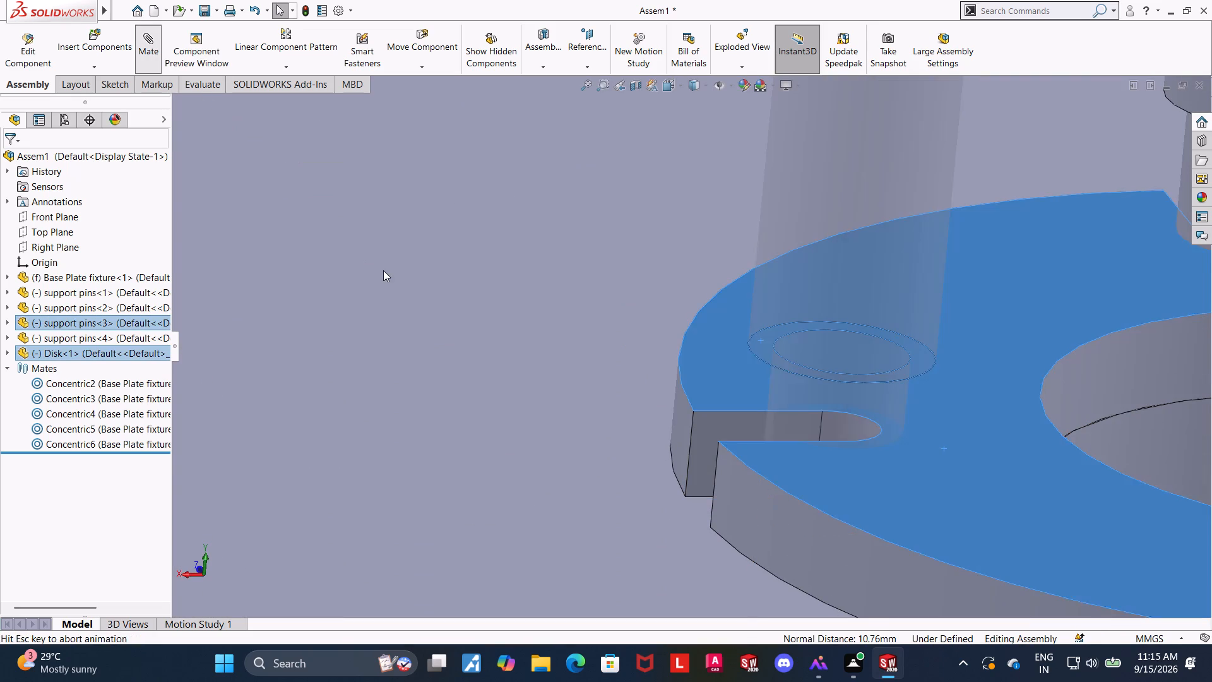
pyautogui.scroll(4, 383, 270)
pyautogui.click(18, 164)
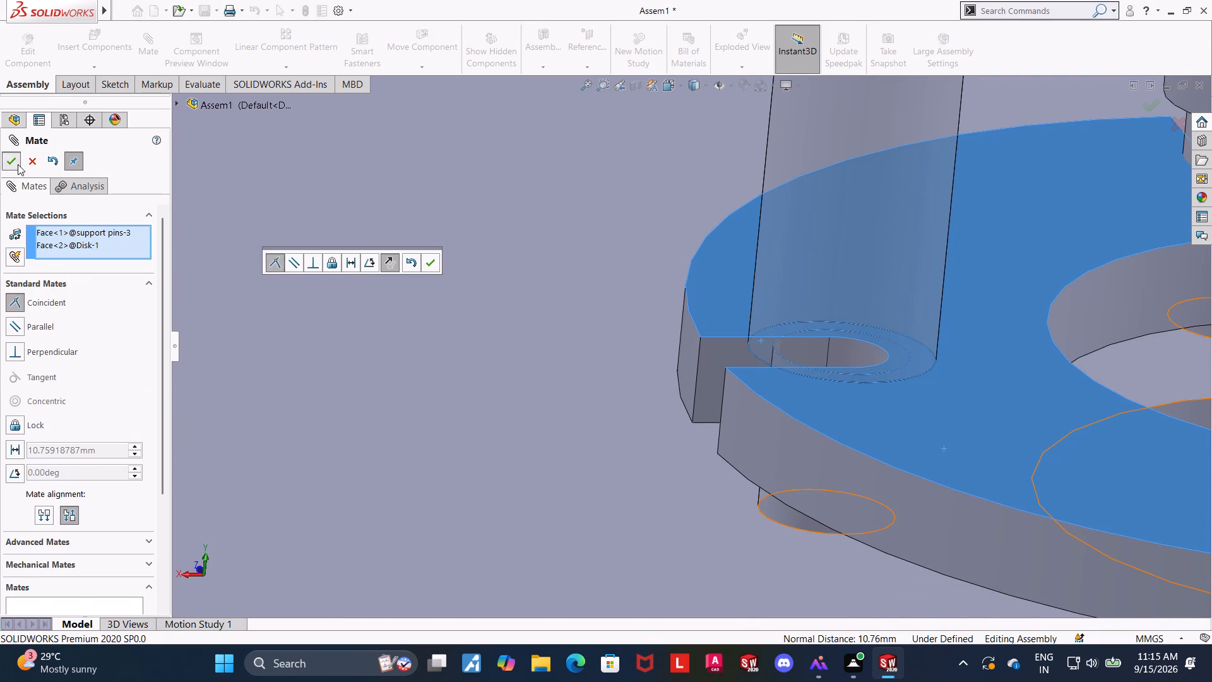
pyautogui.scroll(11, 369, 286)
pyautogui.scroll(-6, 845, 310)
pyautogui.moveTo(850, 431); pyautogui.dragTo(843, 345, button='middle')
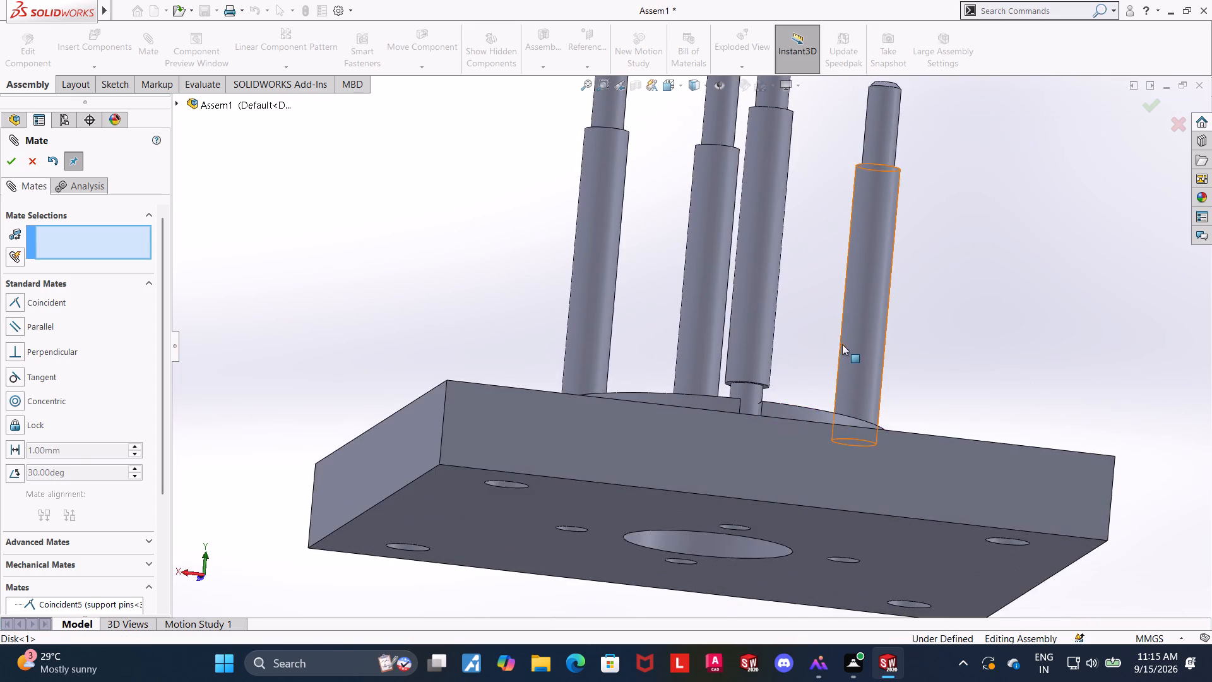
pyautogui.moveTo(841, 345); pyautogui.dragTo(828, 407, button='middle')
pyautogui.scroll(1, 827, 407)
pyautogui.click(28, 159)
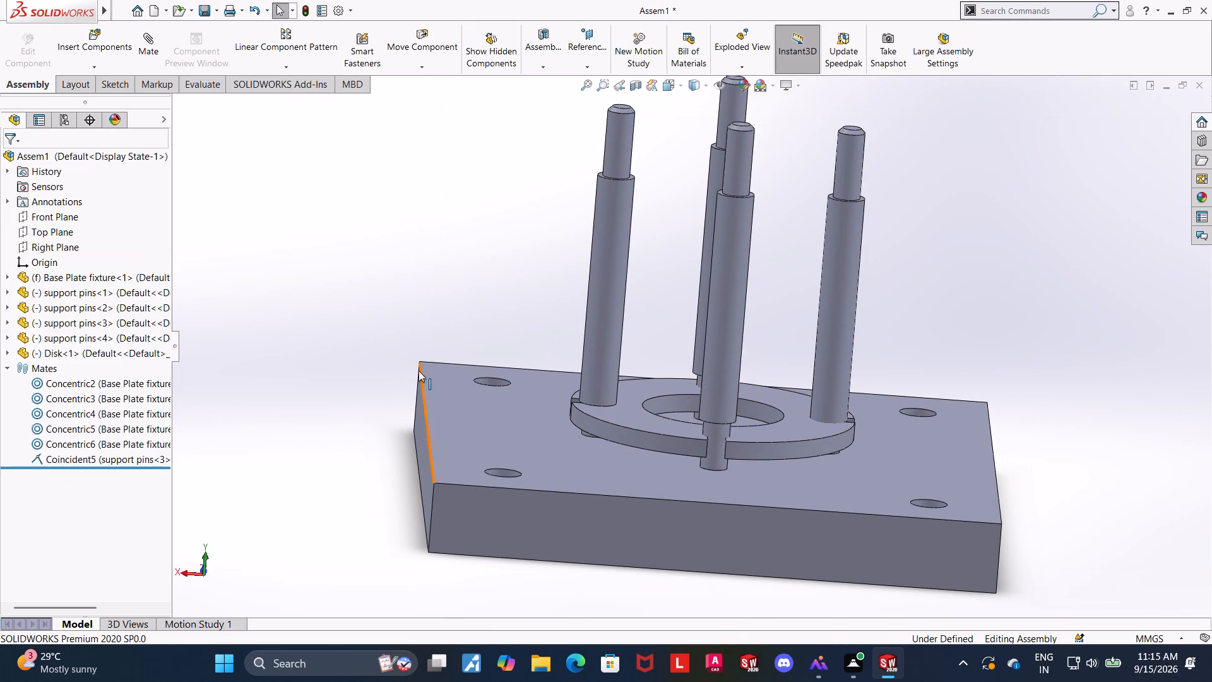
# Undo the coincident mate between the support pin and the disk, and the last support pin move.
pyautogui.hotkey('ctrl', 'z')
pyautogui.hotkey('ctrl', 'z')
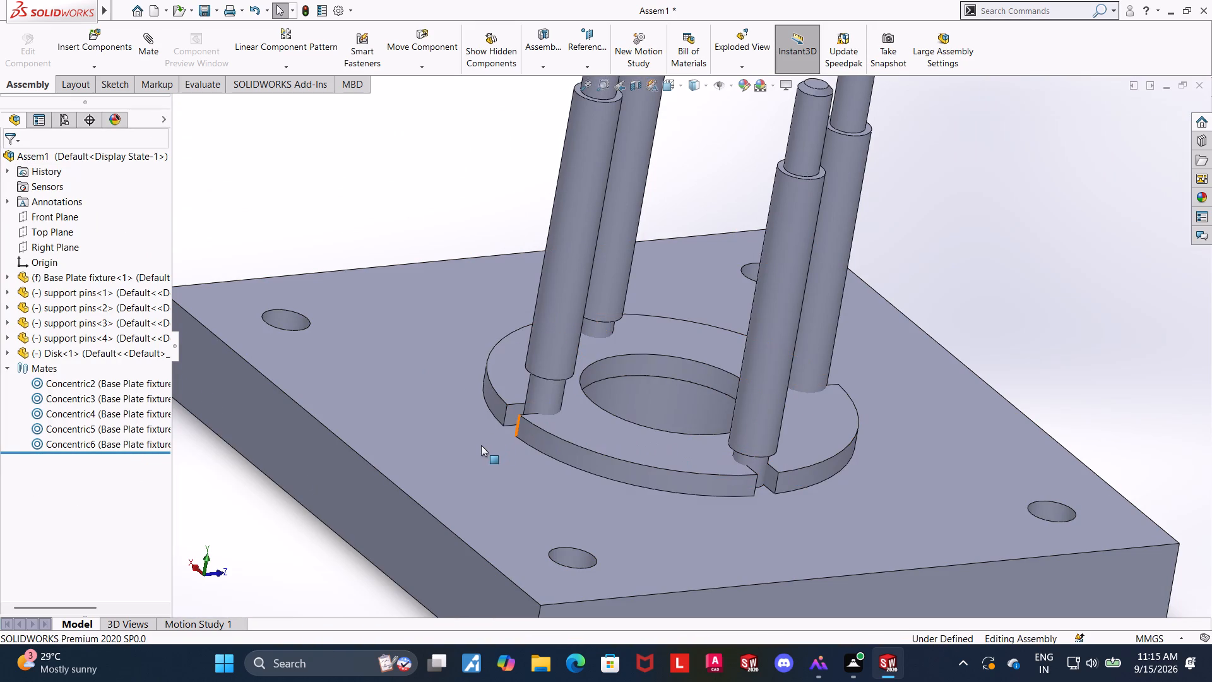
# Lift the disk clear and mate its underside coincident with the base plate's top face.
pyautogui.moveTo(651, 453); pyautogui.dragTo(666, 371)
pyautogui.click(1095, 331)
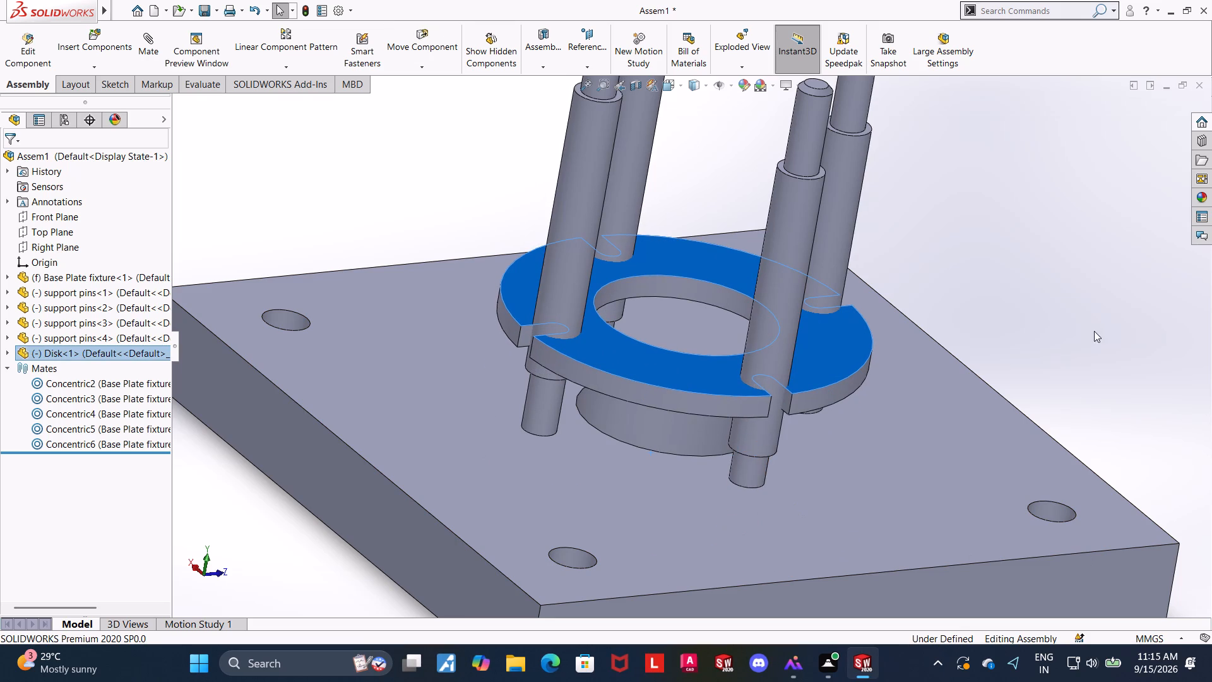
pyautogui.moveTo(1075, 392); pyautogui.dragTo(1042, 242, button='middle')
pyautogui.scroll(1, 1075, 391)
pyautogui.scroll(-4, 936, 249)
pyautogui.click(496, 359)
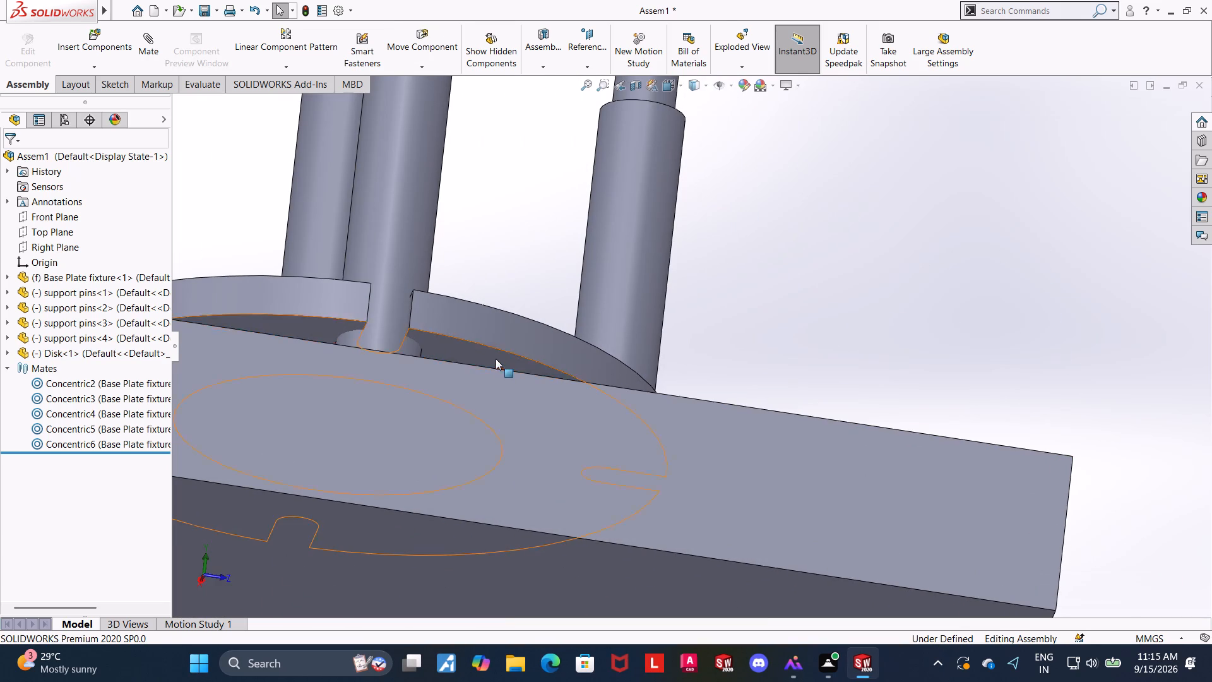
pyautogui.moveTo(890, 253); pyautogui.dragTo(863, 389, button='middle')
pyautogui.keyDown('ctrl'); pyautogui.click(783, 280); pyautogui.keyUp('ctrl')
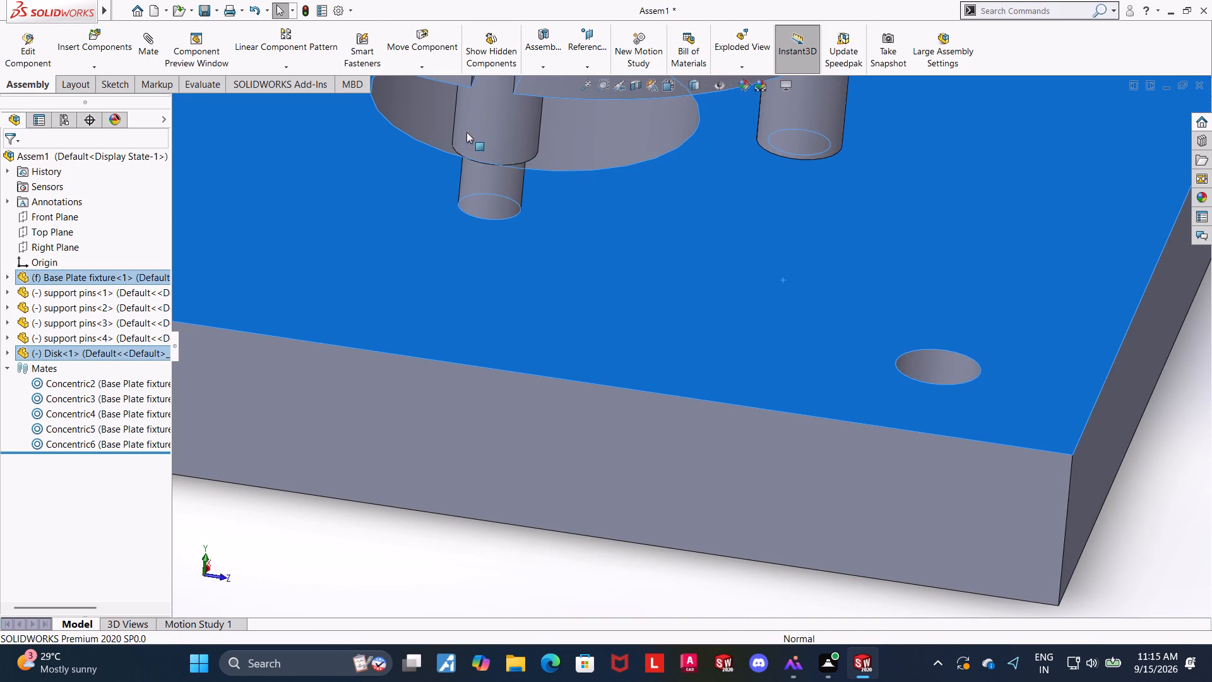
pyautogui.click(159, 44)
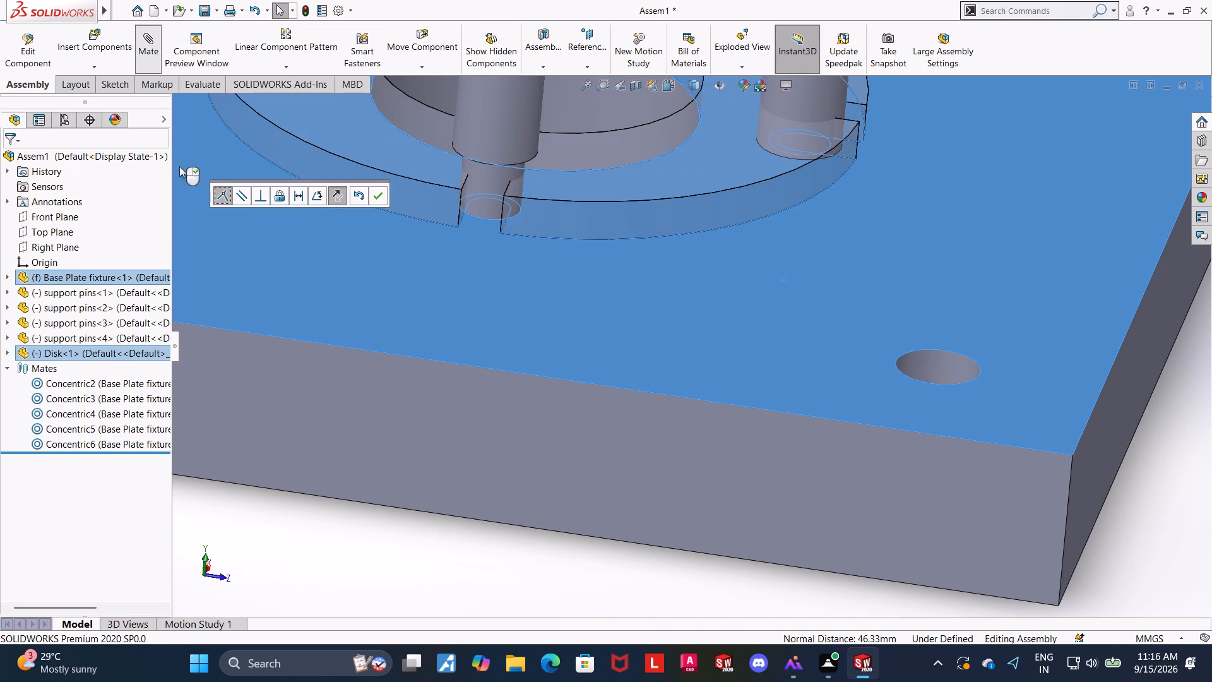
pyautogui.click(13, 165)
# Raise the -Z side support pin (support pins<4>) and mate its lower shoulder's underside coincident with the disk's top face.
pyautogui.scroll(7, 651, 287)
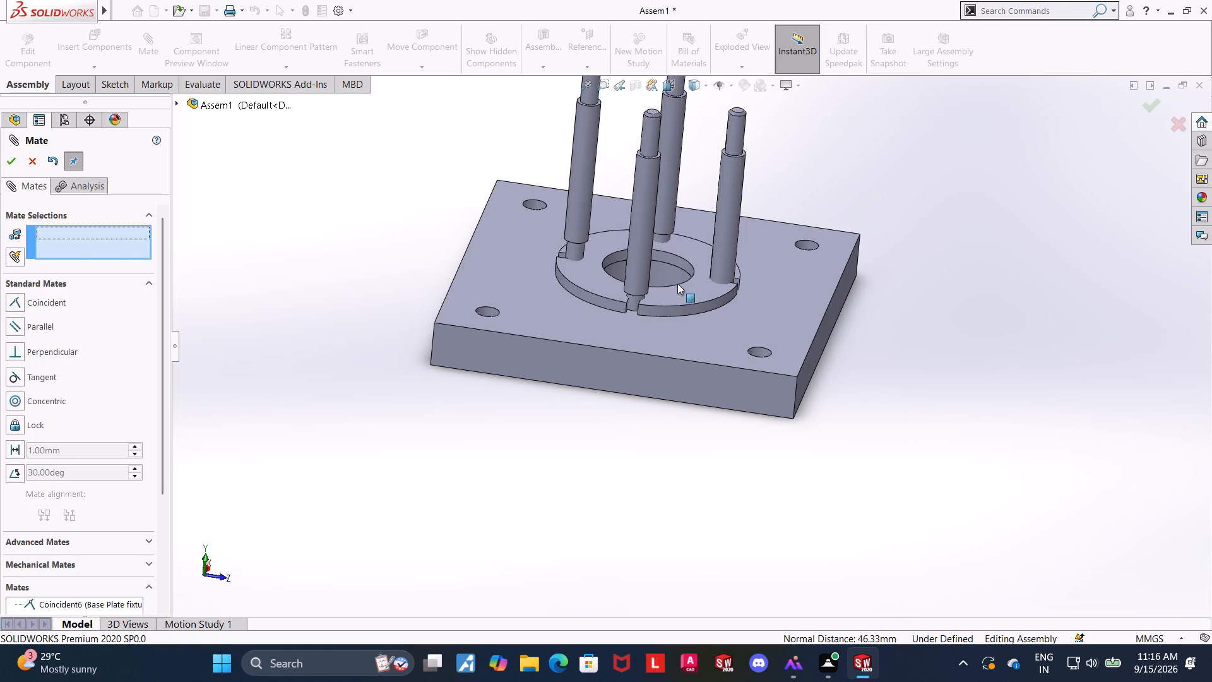
pyautogui.moveTo(878, 367); pyautogui.dragTo(893, 400, button='middle')
pyautogui.scroll(1, 891, 383)
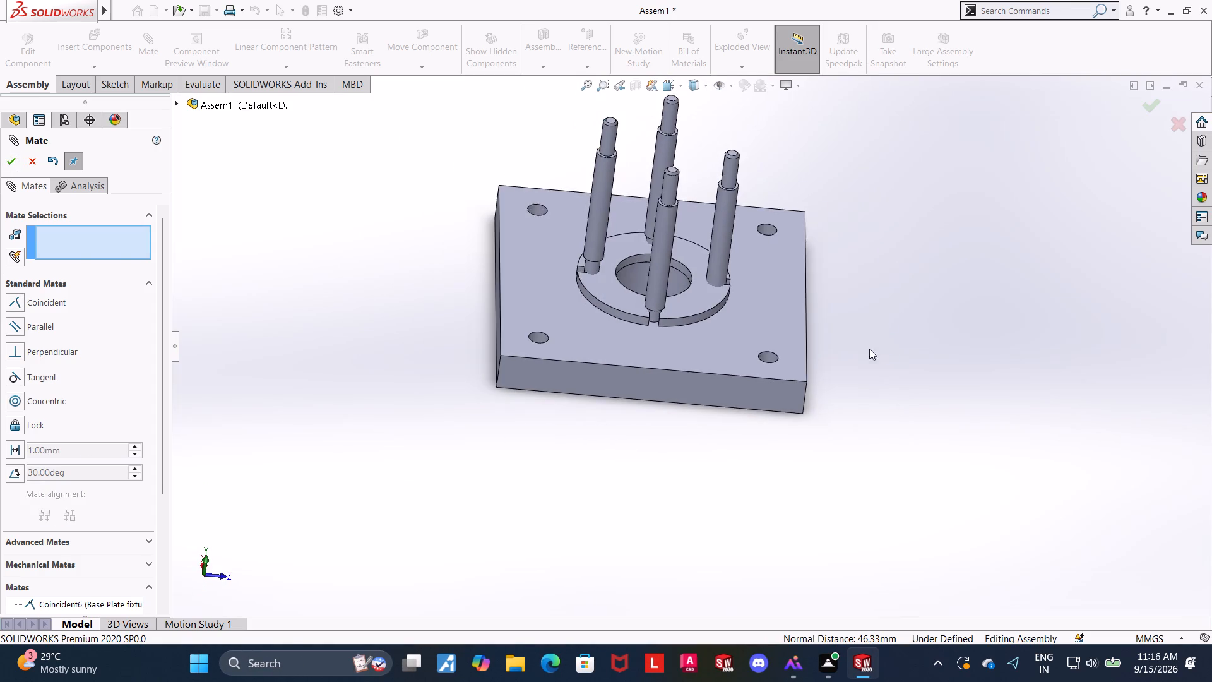
pyautogui.scroll(-5, 659, 258)
pyautogui.click(685, 302)
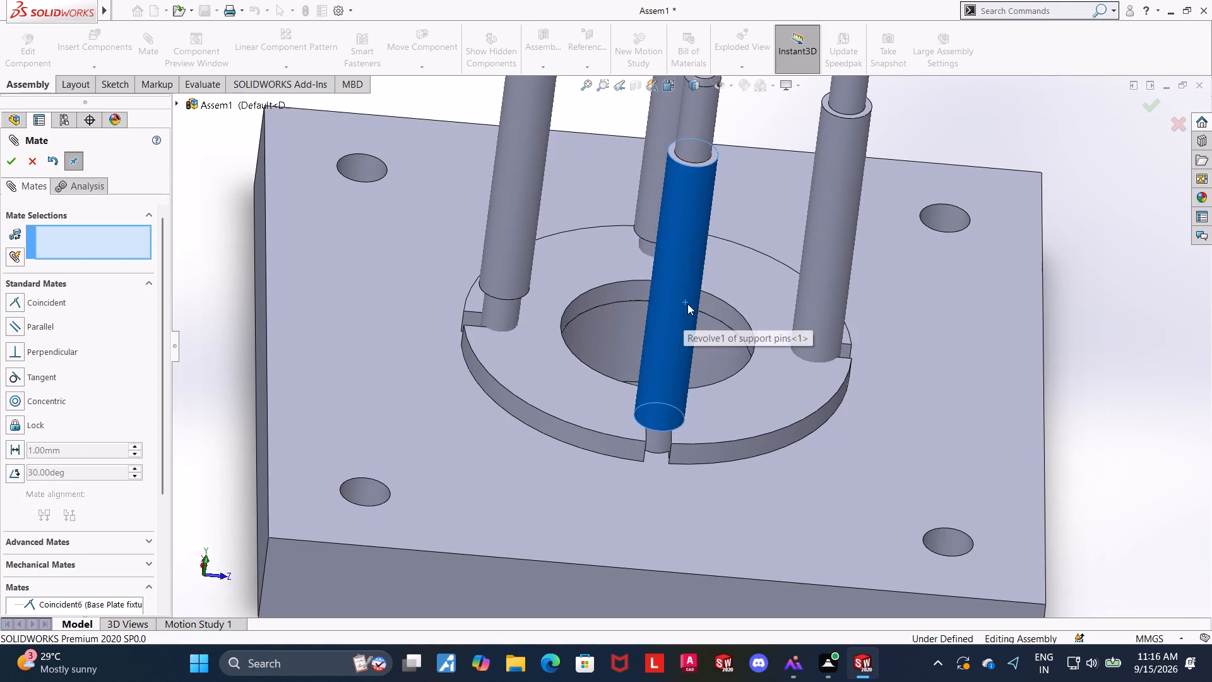
pyautogui.moveTo(507, 241); pyautogui.dragTo(514, 193)
pyautogui.scroll(5, 475, 251)
pyautogui.scroll(-4, 451, 252)
pyautogui.moveTo(481, 314); pyautogui.dragTo(533, 224, button='middle')
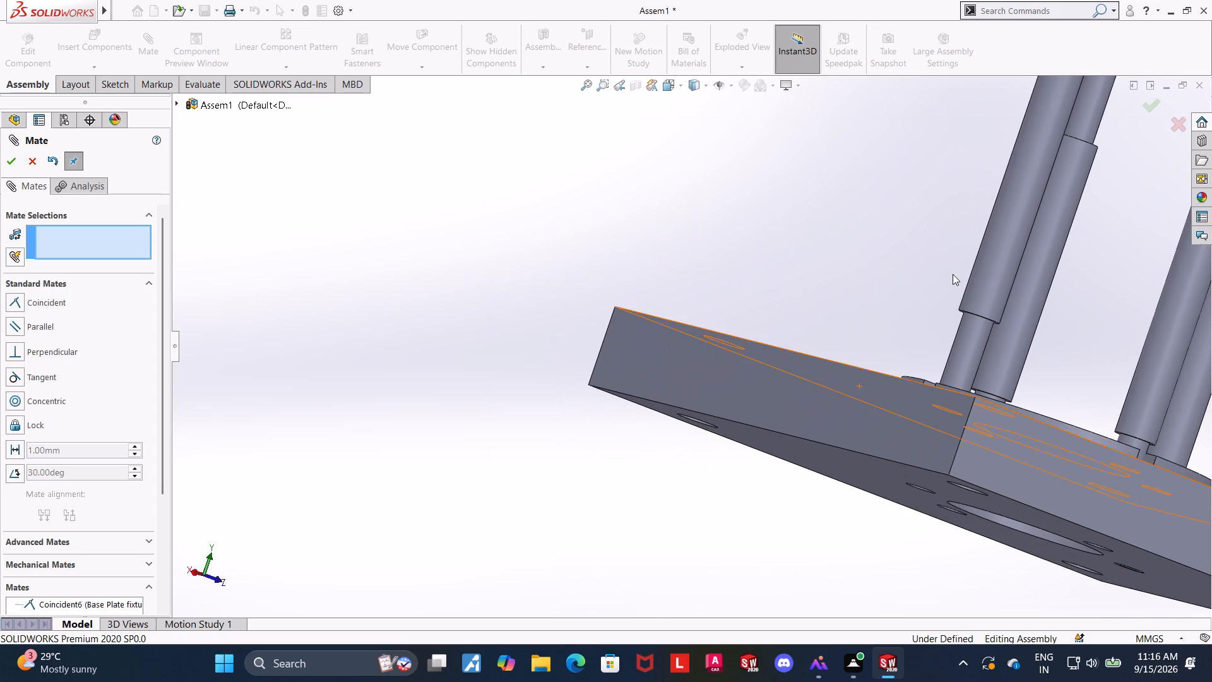
pyautogui.scroll(6, 890, 258)
pyautogui.scroll(-3, 1011, 292)
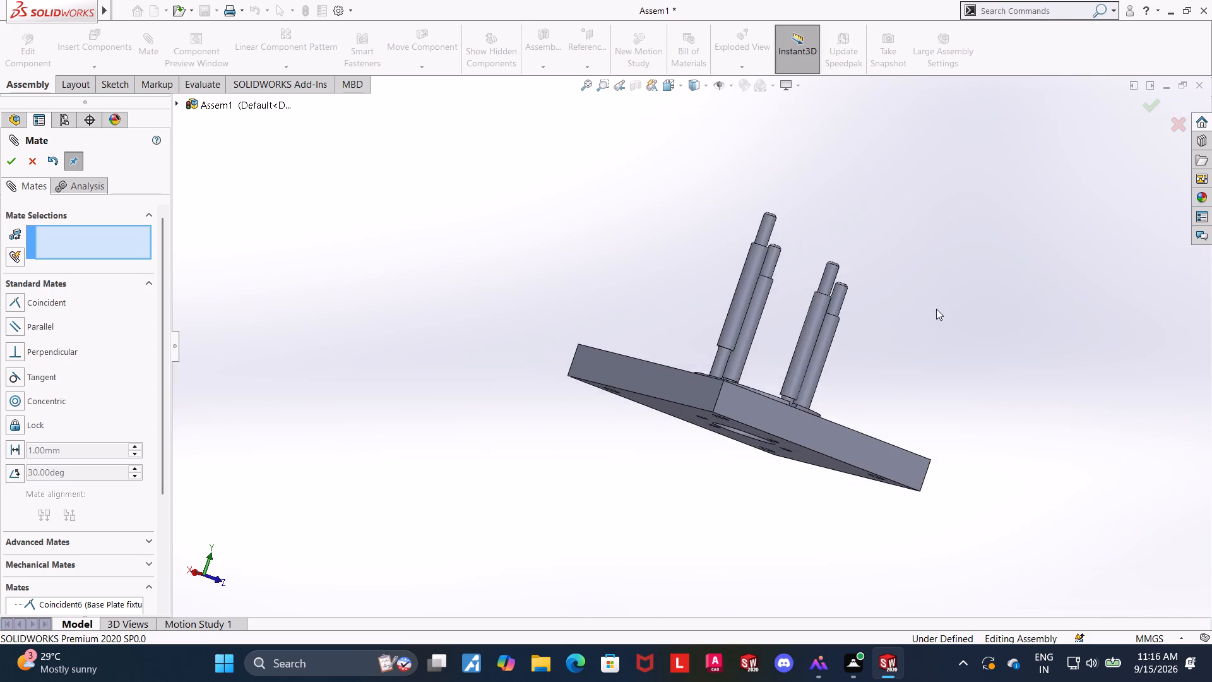
pyautogui.scroll(-8, 936, 309)
pyautogui.scroll(4, 735, 392)
pyautogui.scroll(-1, 774, 420)
pyautogui.moveTo(774, 419); pyautogui.dragTo(790, 369, button='middle')
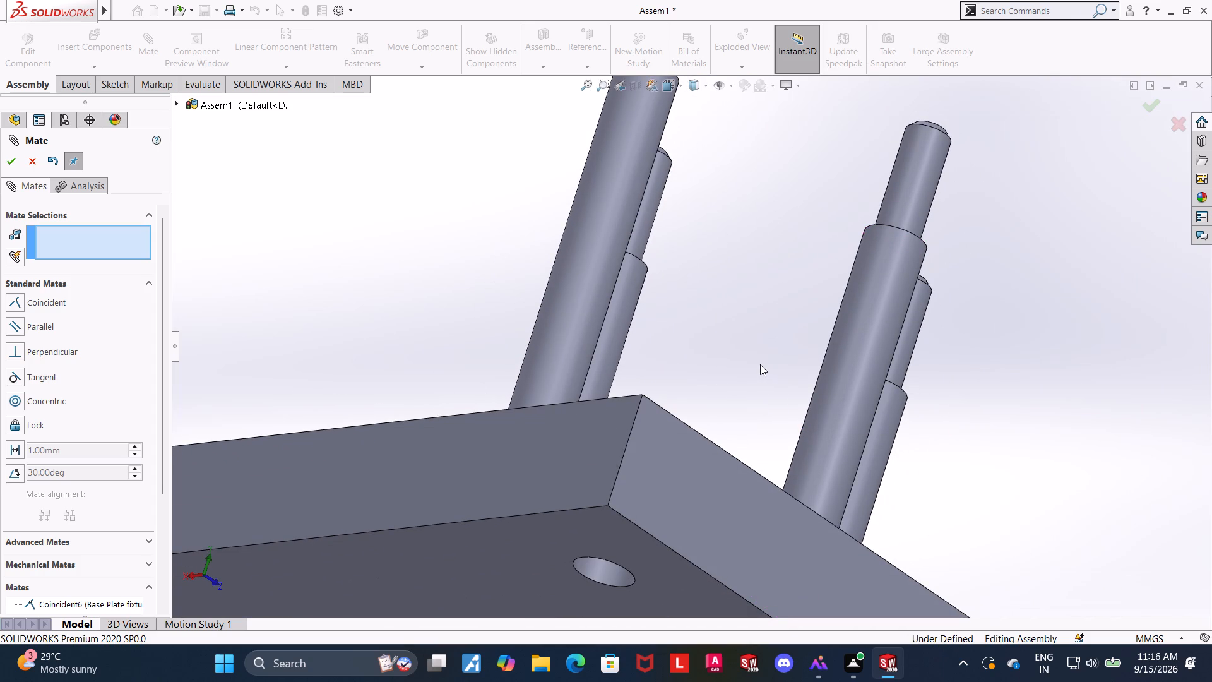
pyautogui.scroll(3, 752, 361)
pyautogui.moveTo(708, 344); pyautogui.dragTo(701, 372, button='middle')
pyautogui.scroll(-7, 658, 338)
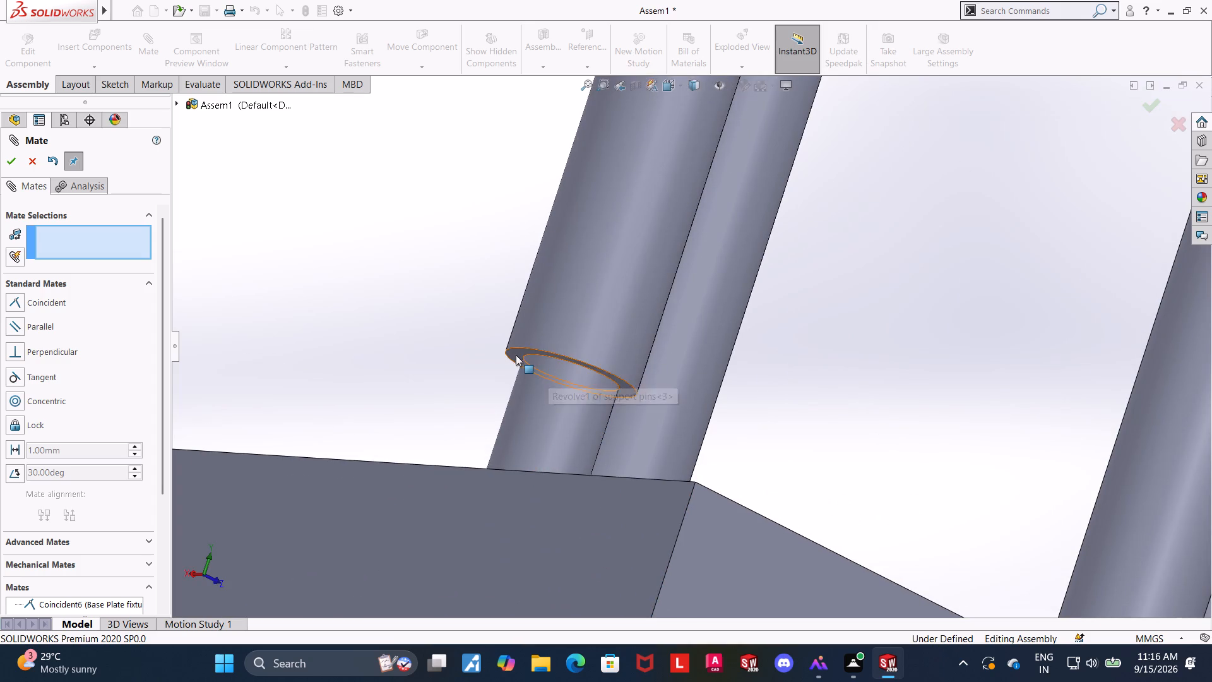
pyautogui.click(516, 355)
pyautogui.moveTo(427, 268); pyautogui.dragTo(400, 410, button='middle')
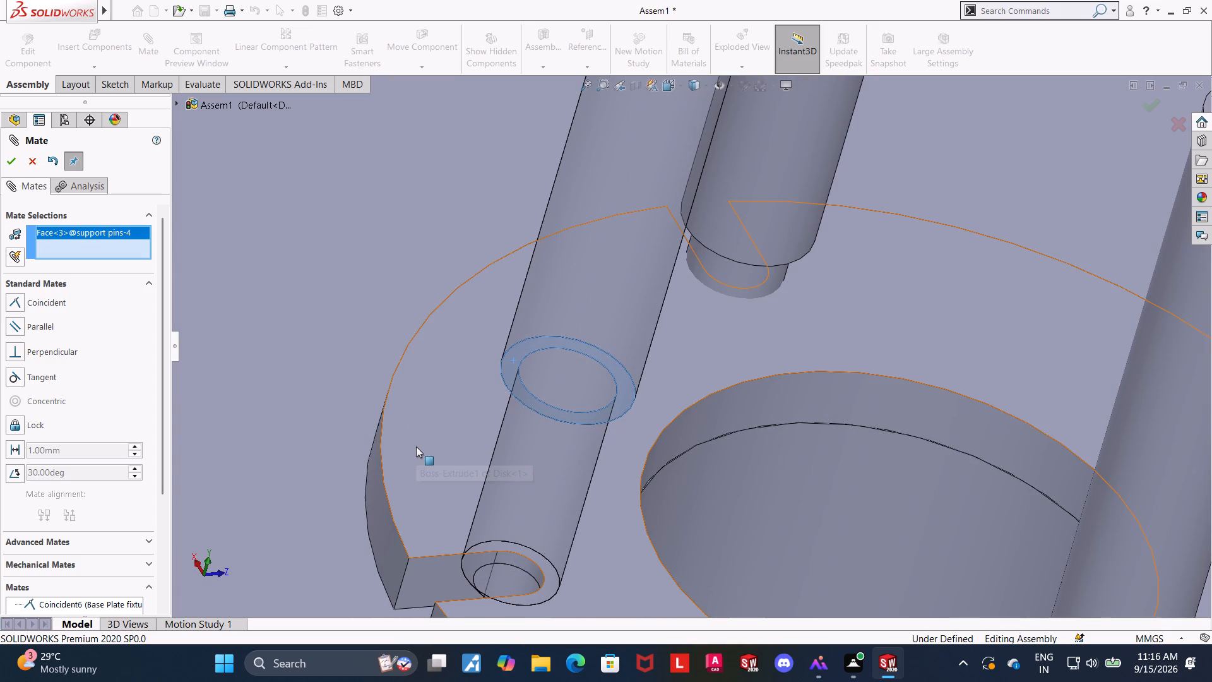
pyautogui.keyDown('ctrl'); pyautogui.click(416, 446); pyautogui.keyUp('ctrl')
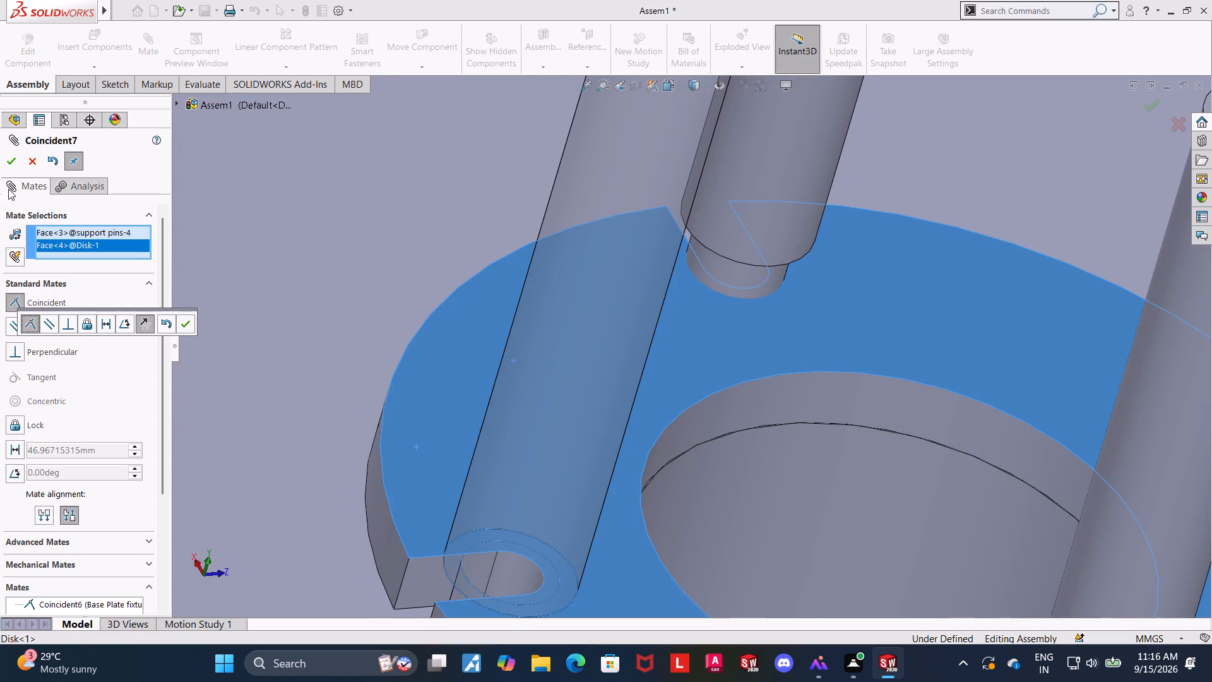
pyautogui.click(13, 169)
# Mate the lower shoulder's underside of the +X side support pin (support pins<3>) coincident with the disk's top face.
pyautogui.scroll(5, 314, 339)
pyautogui.scroll(-4, 505, 266)
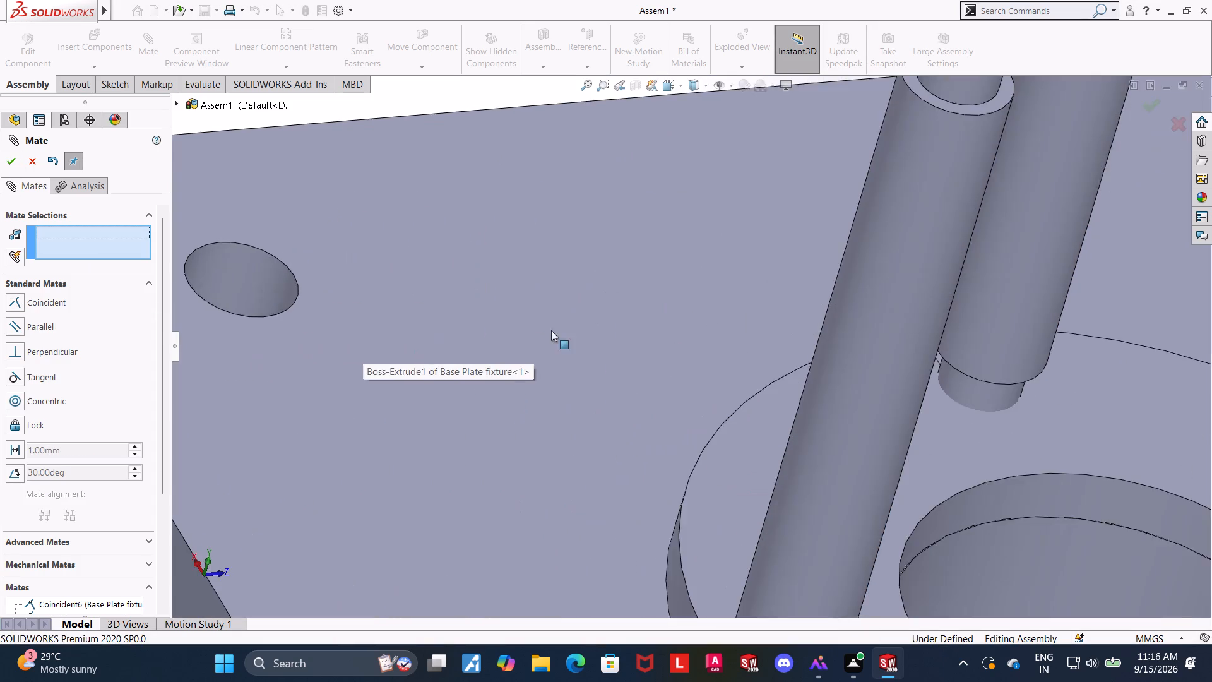
pyautogui.moveTo(560, 334); pyautogui.dragTo(716, 340, button='middle')
pyautogui.scroll(4, 716, 340)
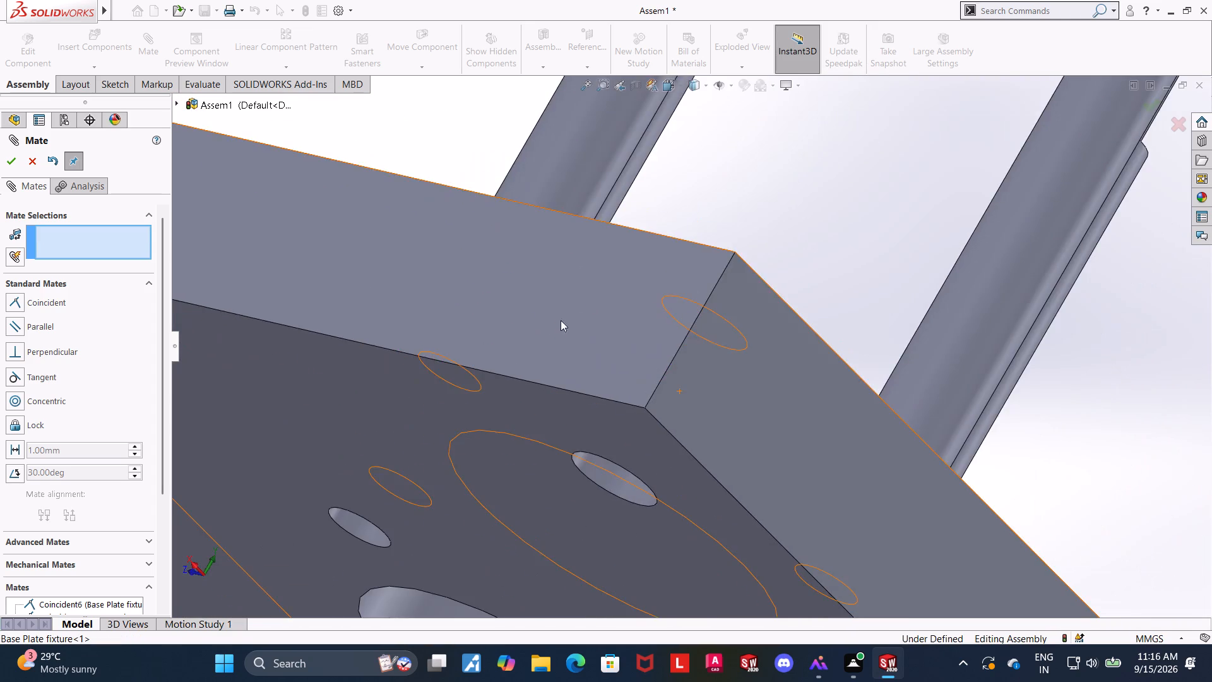
pyautogui.scroll(3, 561, 320)
pyautogui.scroll(-5, 595, 267)
pyautogui.moveTo(667, 272); pyautogui.dragTo(655, 323, button='middle')
pyautogui.scroll(-3, 661, 317)
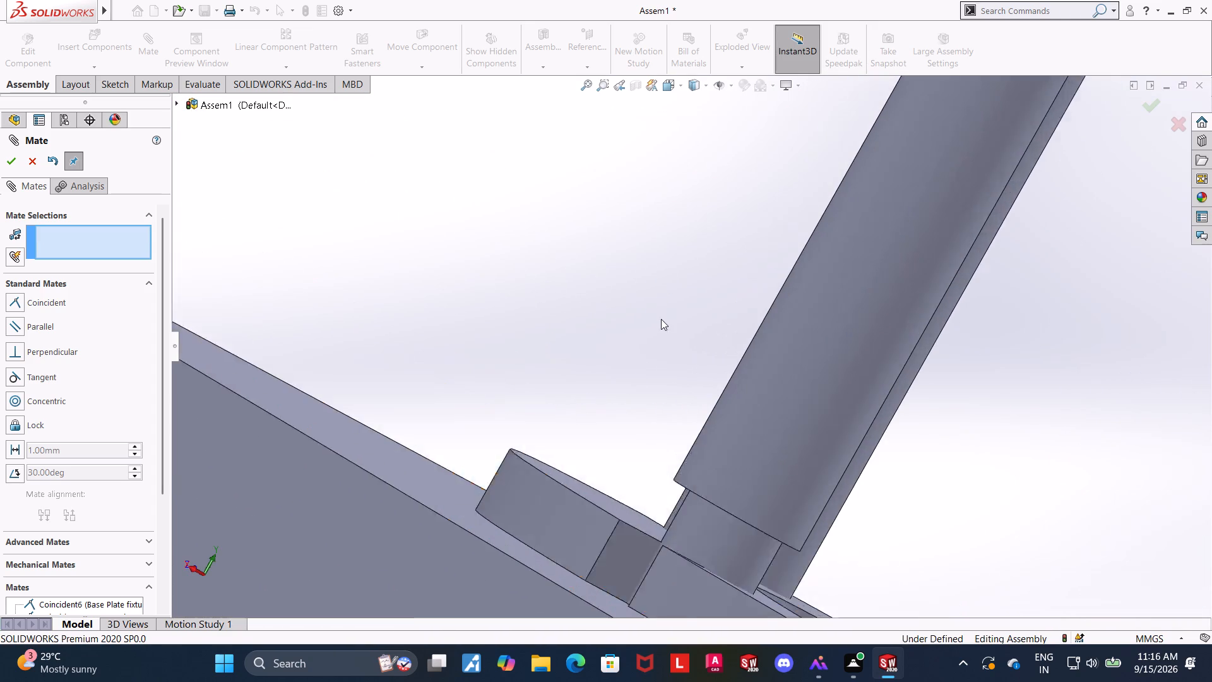
pyautogui.scroll(-2, 661, 319)
pyautogui.moveTo(667, 370); pyautogui.dragTo(675, 348, button='middle')
pyautogui.click(691, 569)
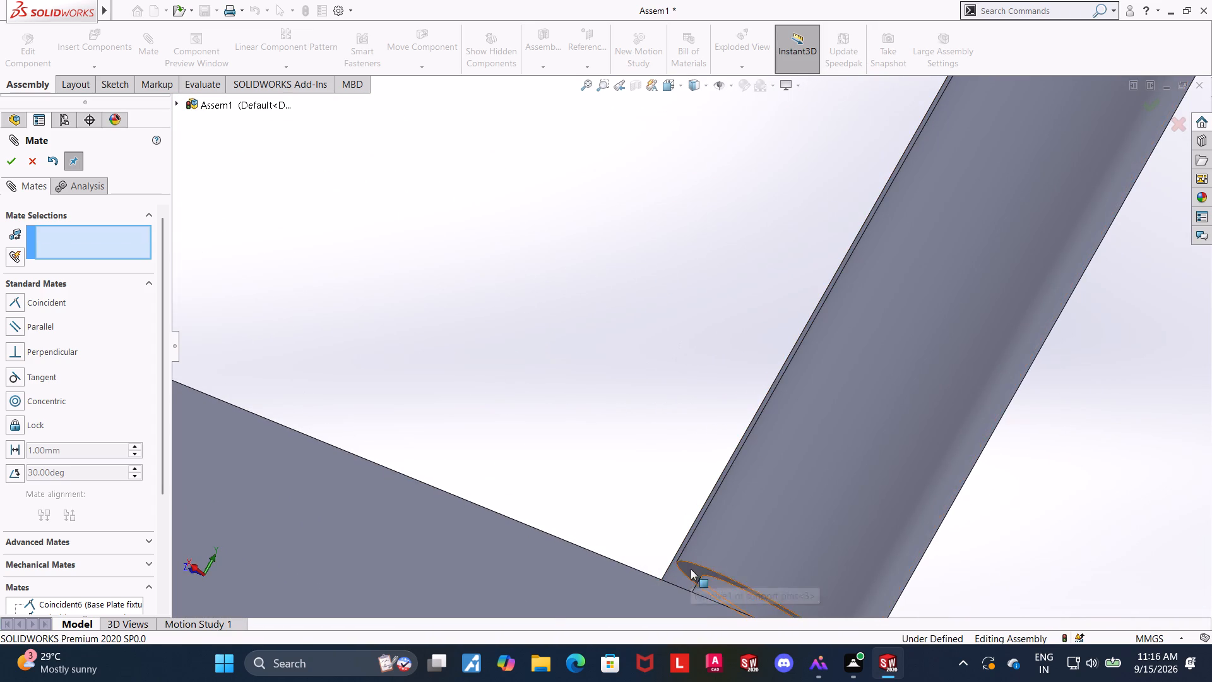
pyautogui.scroll(4, 617, 333)
pyautogui.moveTo(617, 331); pyautogui.dragTo(578, 406, button='middle')
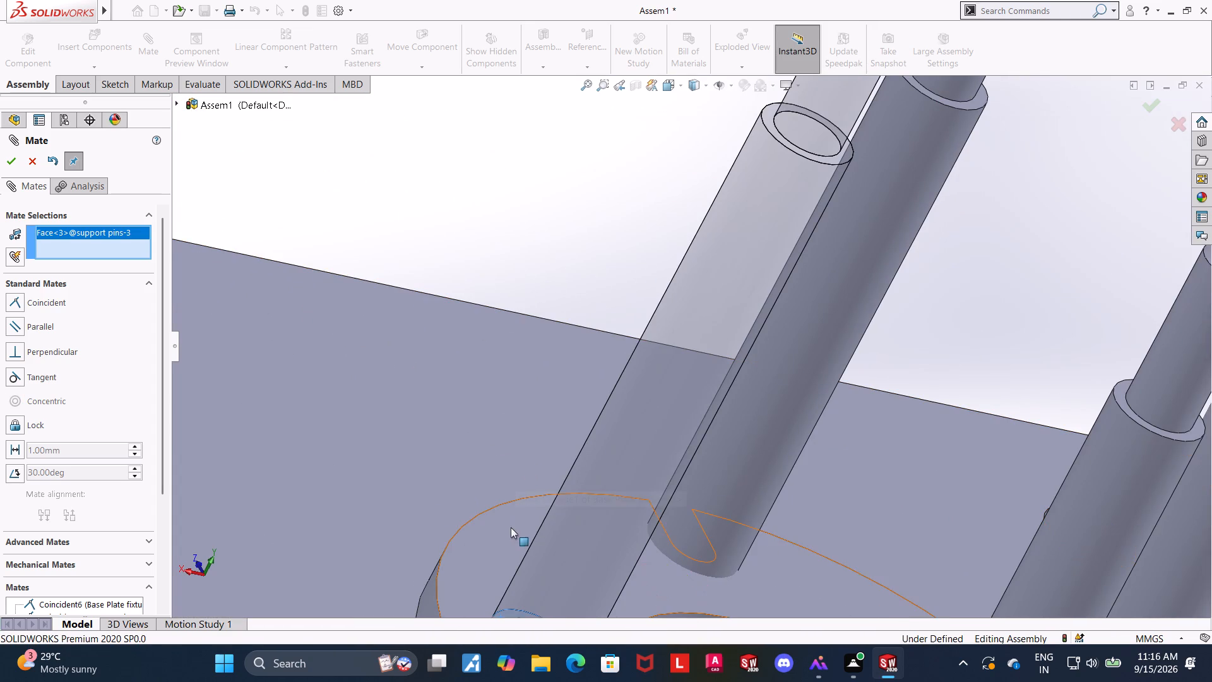
pyautogui.keyDown('ctrl'); pyautogui.click(511, 527); pyautogui.keyUp('ctrl')
pyautogui.click(16, 169)
# Pull on the +Z, +X and -Z side support pins to check which can still slide along their axes.
pyautogui.scroll(6, 345, 306)
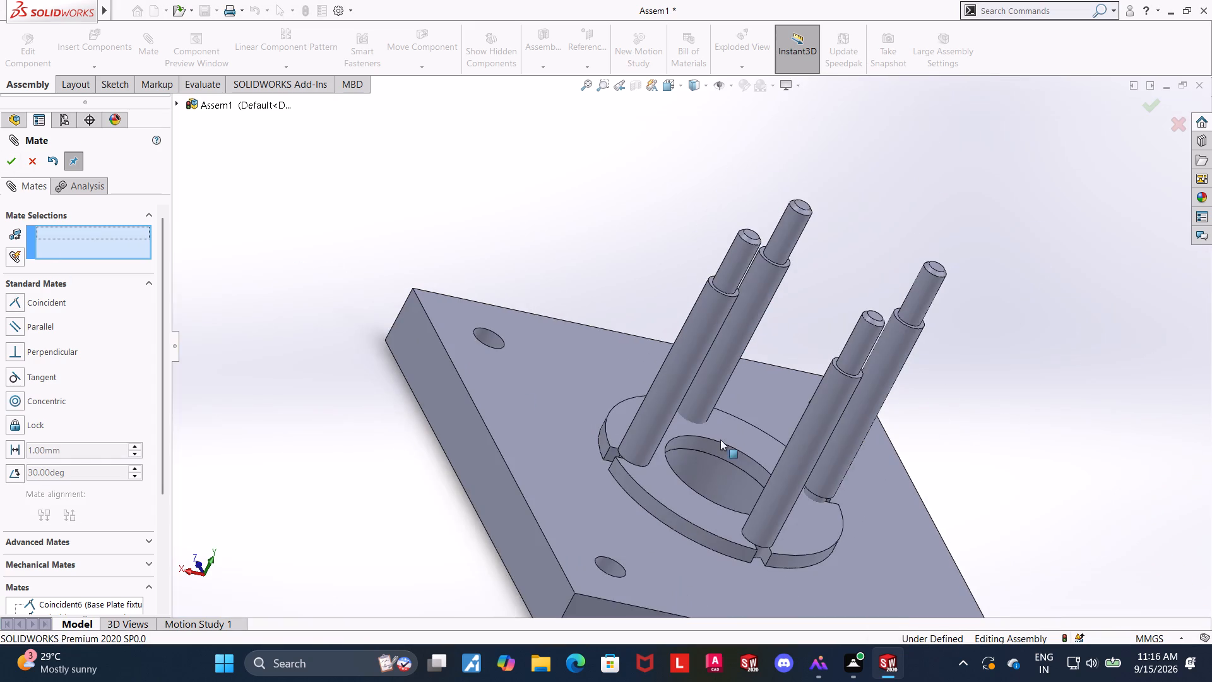
pyautogui.scroll(-3, 769, 458)
pyautogui.moveTo(1026, 482); pyautogui.dragTo(958, 388, button='middle')
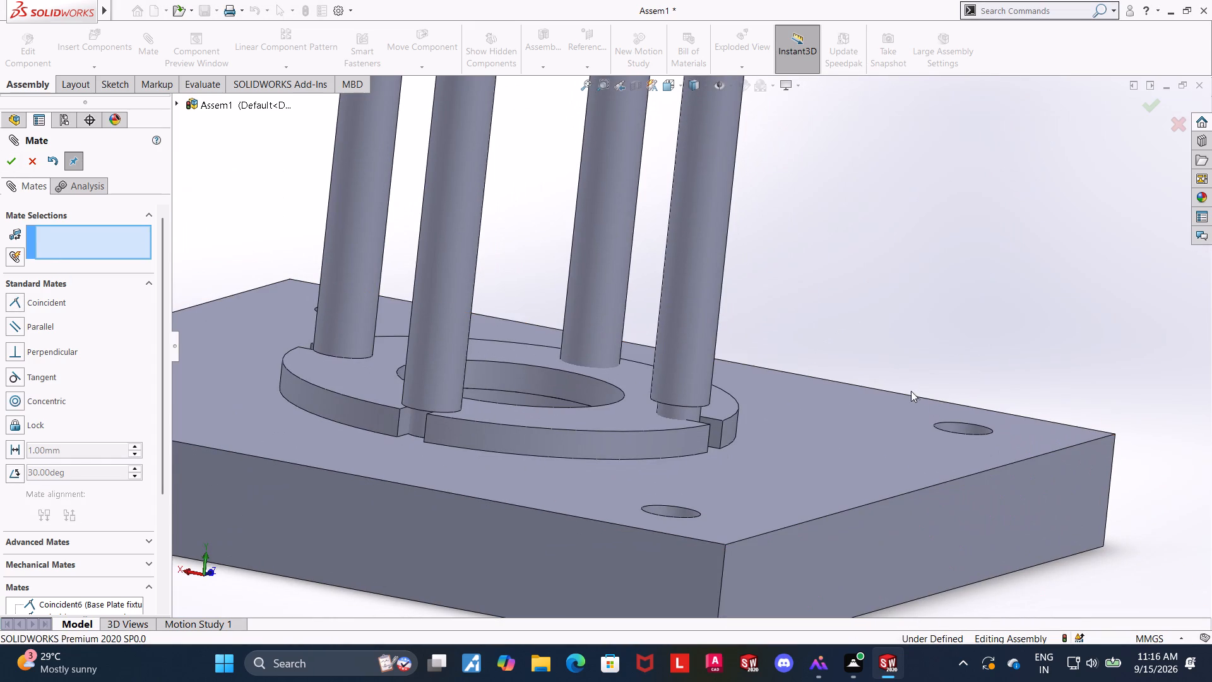
pyautogui.moveTo(893, 378); pyautogui.dragTo(852, 419, button='middle')
pyautogui.scroll(3, 807, 416)
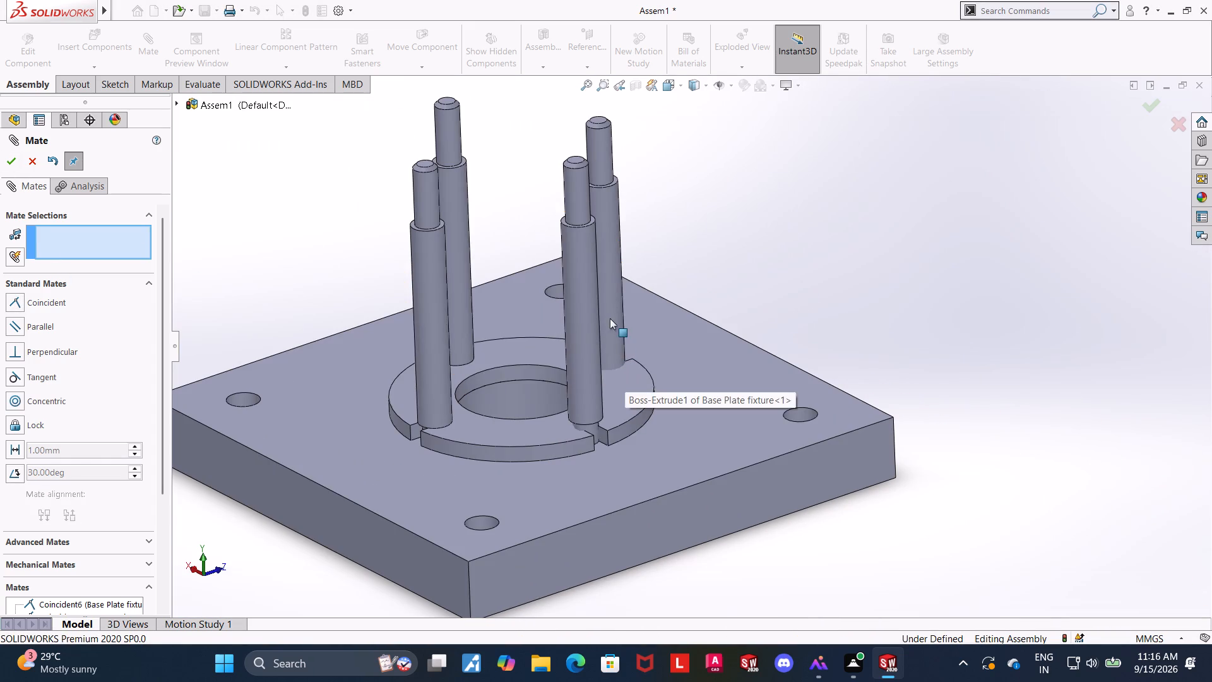
pyautogui.moveTo(610, 318); pyautogui.dragTo(609, 265)
pyautogui.moveTo(674, 309); pyautogui.dragTo(704, 304, button='middle')
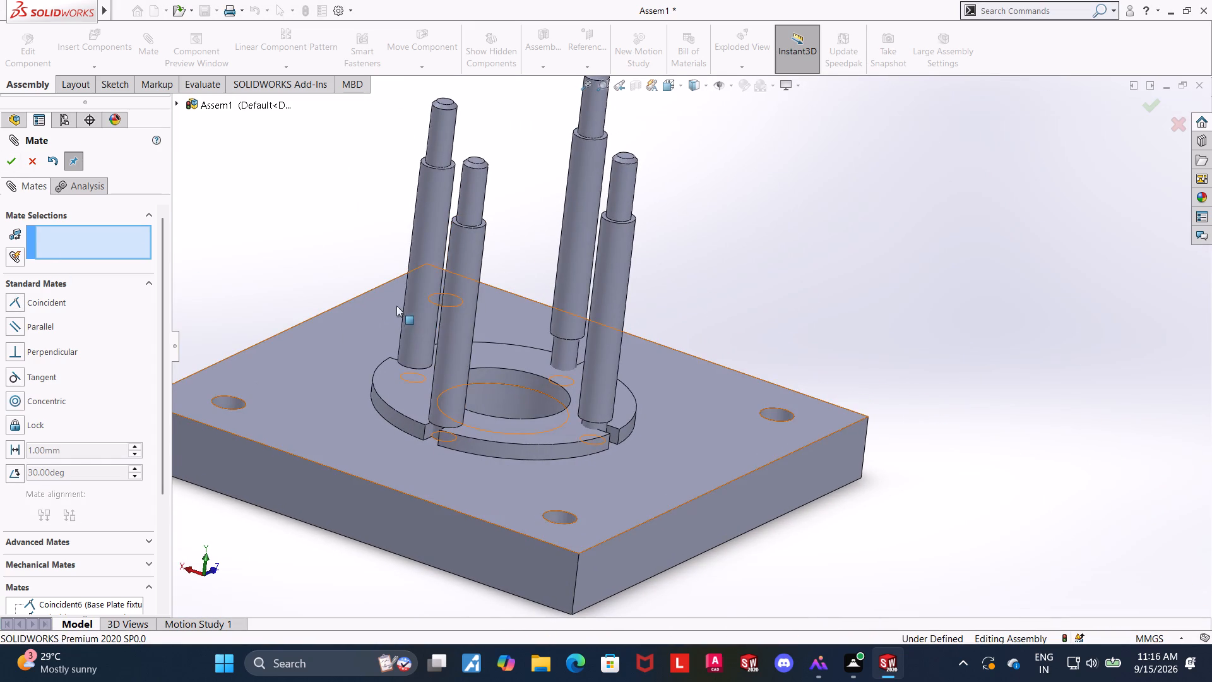
pyautogui.moveTo(414, 302); pyautogui.dragTo(422, 255)
pyautogui.moveTo(461, 338); pyautogui.dragTo(468, 272)
pyautogui.scroll(3, 751, 311)
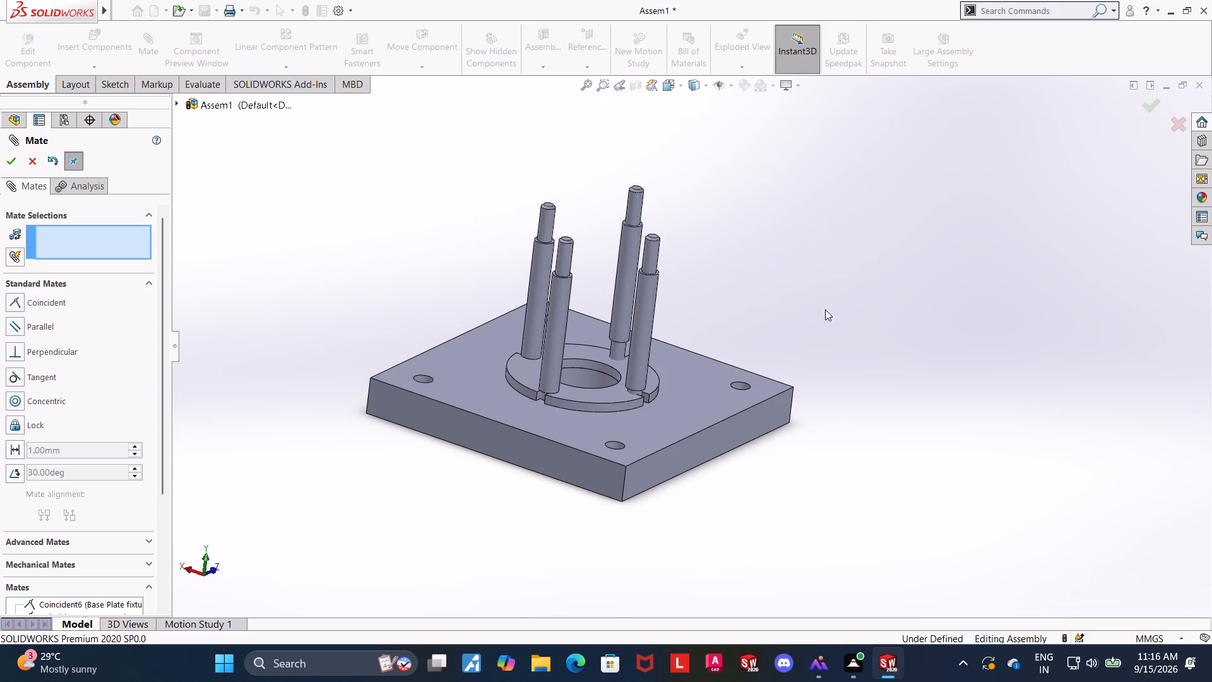
pyautogui.click(828, 301)
# Mate the disk's top face coincident with the lower shoulder's underside of the -X side support pin (support pins<1>).
pyautogui.scroll(-7, 693, 388)
pyautogui.moveTo(732, 394); pyautogui.dragTo(704, 398, button='middle')
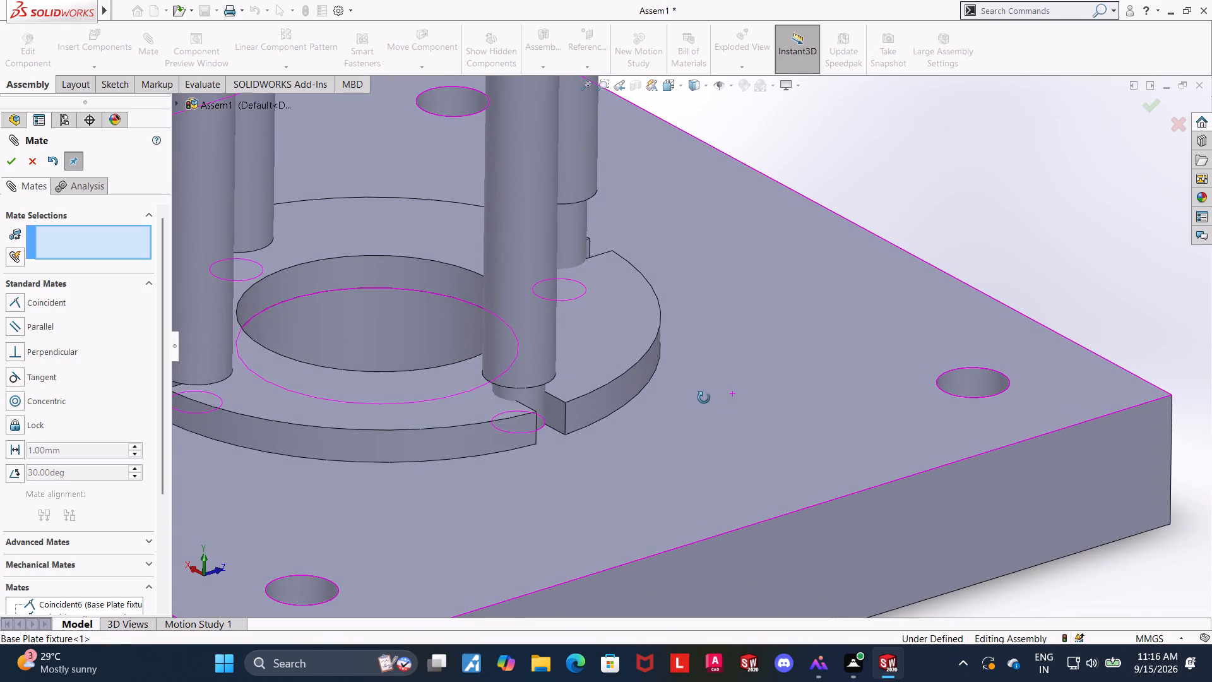
pyautogui.moveTo(704, 398); pyautogui.dragTo(704, 397, button='middle')
pyautogui.click(569, 374)
pyautogui.scroll(-5, 614, 386)
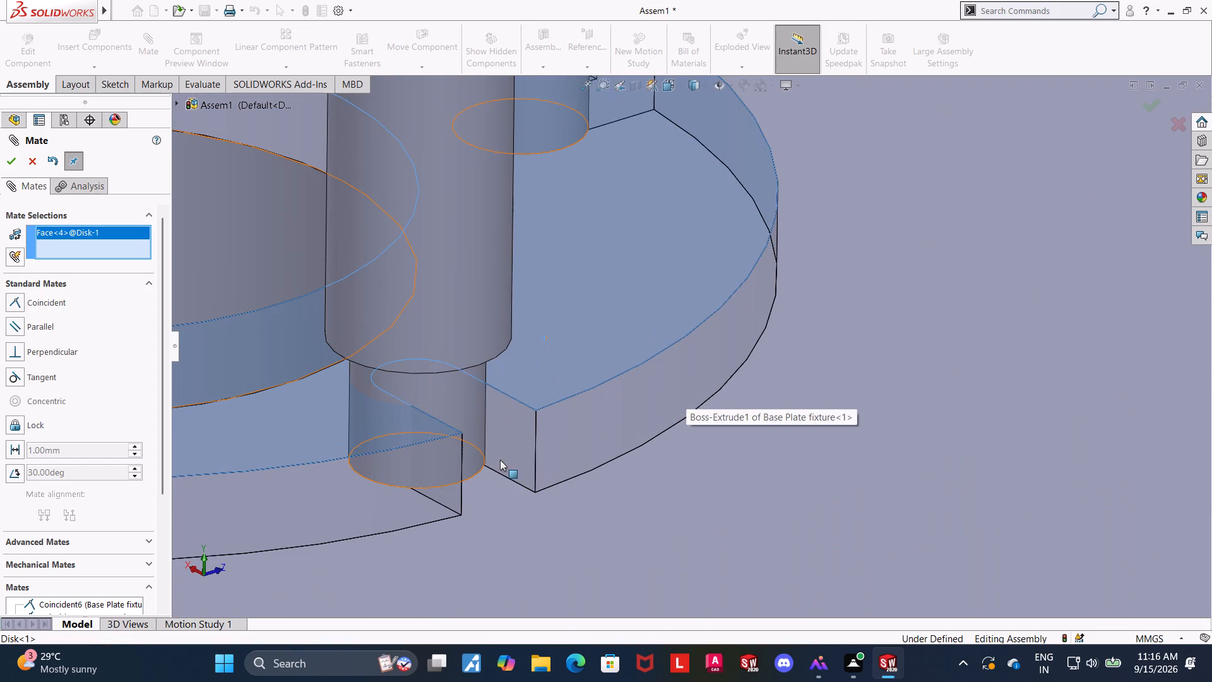
pyautogui.moveTo(500, 452); pyautogui.dragTo(495, 354, button='middle')
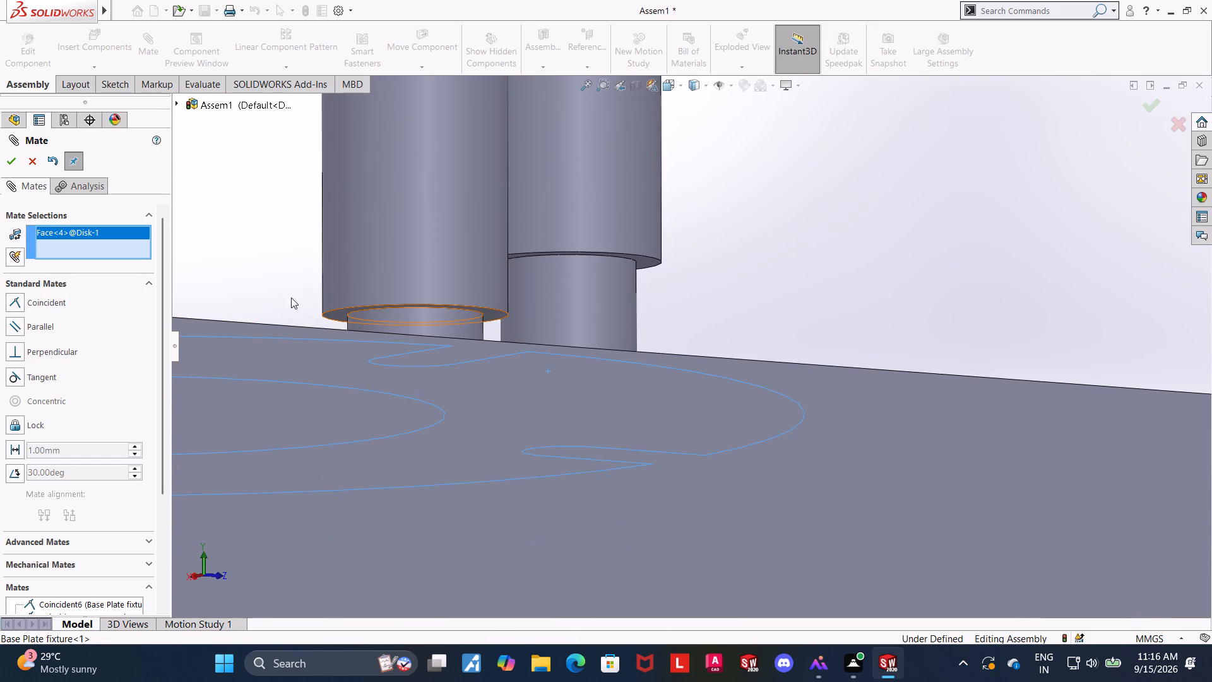
pyautogui.keyDown('ctrl'); pyautogui.click(331, 314); pyautogui.keyUp('ctrl')
pyautogui.click(8, 157)
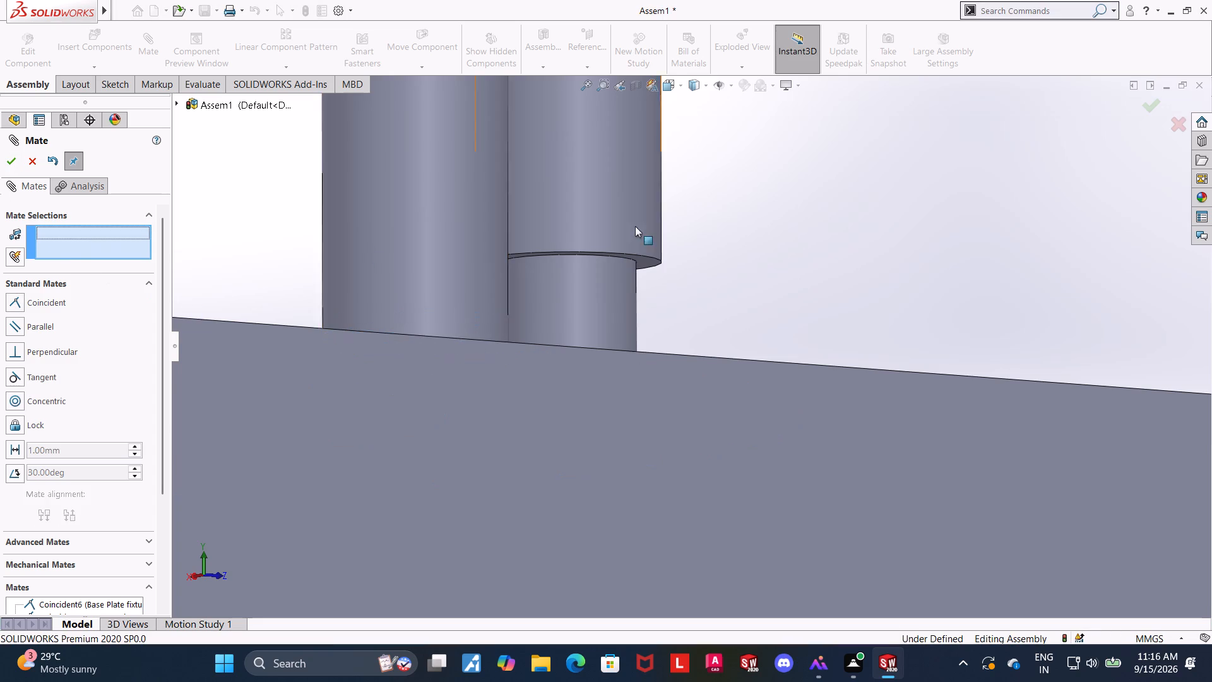
# Mate the lower shoulder's underside of the +Z side support pin (support pins<2>) coincident with the disk's top face.
pyautogui.scroll(6, 635, 226)
pyautogui.click(853, 206)
pyautogui.moveTo(825, 262); pyautogui.dragTo(783, 353, button='middle')
pyautogui.moveTo(511, 320); pyautogui.dragTo(521, 203)
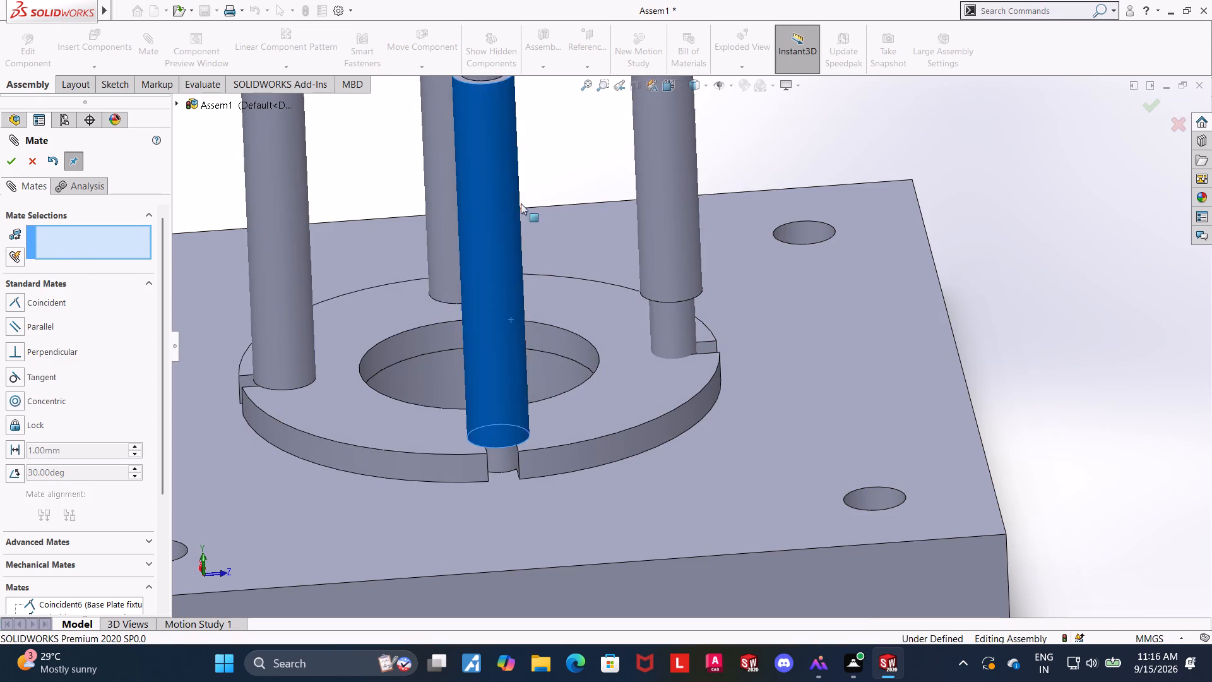
pyautogui.moveTo(521, 203); pyautogui.dragTo(520, 205)
pyautogui.scroll(-5, 764, 282)
pyautogui.scroll(4, 1010, 309)
pyautogui.click(1036, 294)
pyautogui.scroll(-6, 654, 337)
pyautogui.moveTo(705, 380); pyautogui.dragTo(708, 306, button='middle')
pyautogui.scroll(1, 708, 305)
pyautogui.scroll(-2, 691, 294)
pyautogui.scroll(7, 683, 289)
pyautogui.scroll(-5, 653, 194)
pyautogui.moveTo(741, 297); pyautogui.dragTo(742, 261, button='middle')
pyautogui.scroll(2, 728, 296)
pyautogui.moveTo(745, 273); pyautogui.dragTo(746, 286, button='middle')
pyautogui.scroll(-6, 692, 315)
pyautogui.doubleClick(417, 498)
pyautogui.scroll(6, 785, 386)
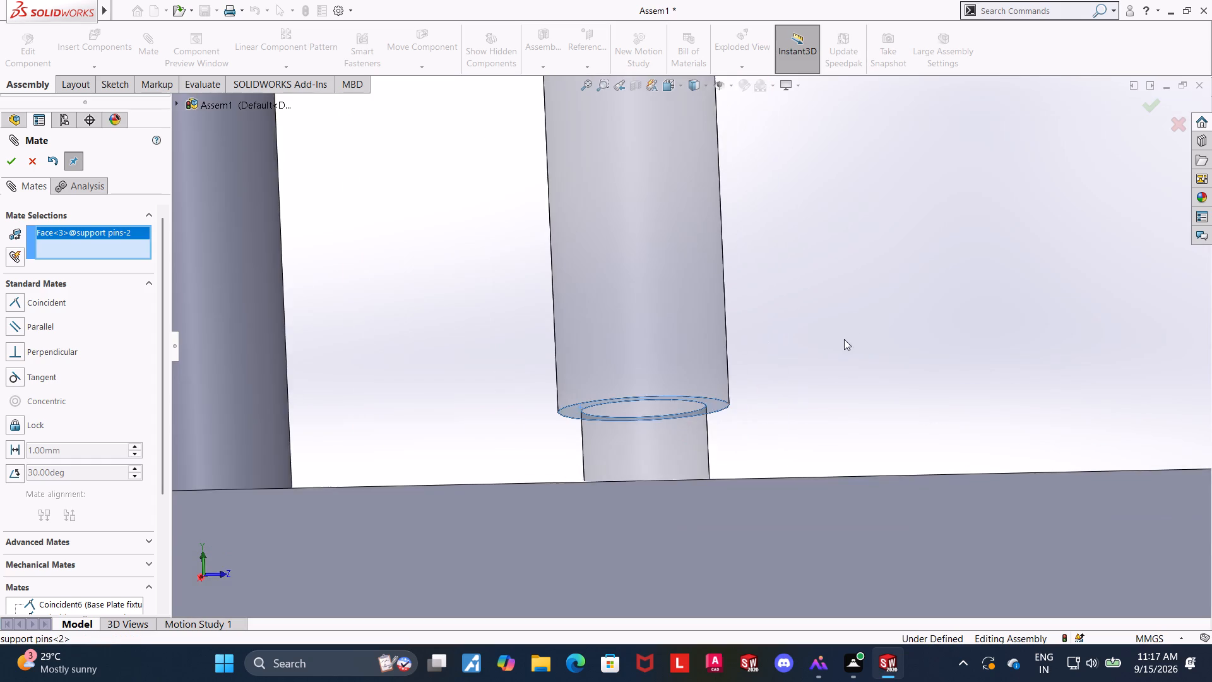
pyautogui.moveTo(848, 299); pyautogui.dragTo(829, 434, button='middle')
pyautogui.keyDown('ctrl'); pyautogui.click(562, 450); pyautogui.keyUp('ctrl')
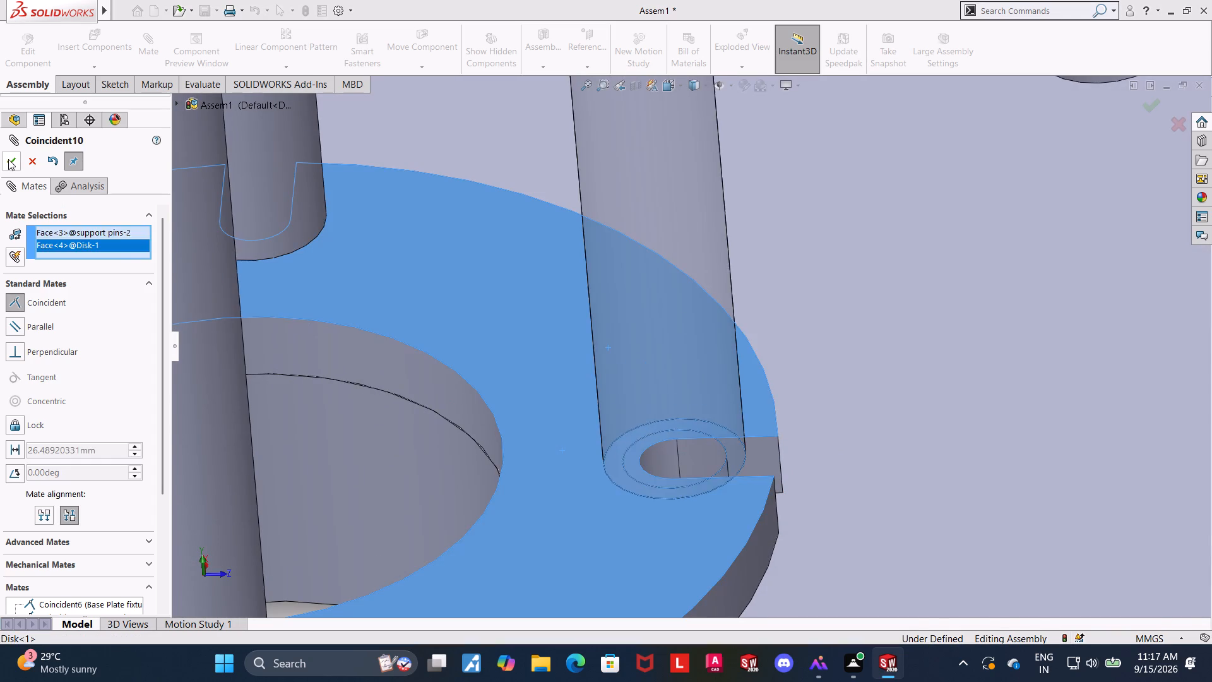
pyautogui.click(8, 159)
# Pull on each of the four support pins to check their axial seating on the disk, and leave the Mate command.
pyautogui.scroll(11, 355, 290)
pyautogui.moveTo(619, 341); pyautogui.dragTo(626, 263)
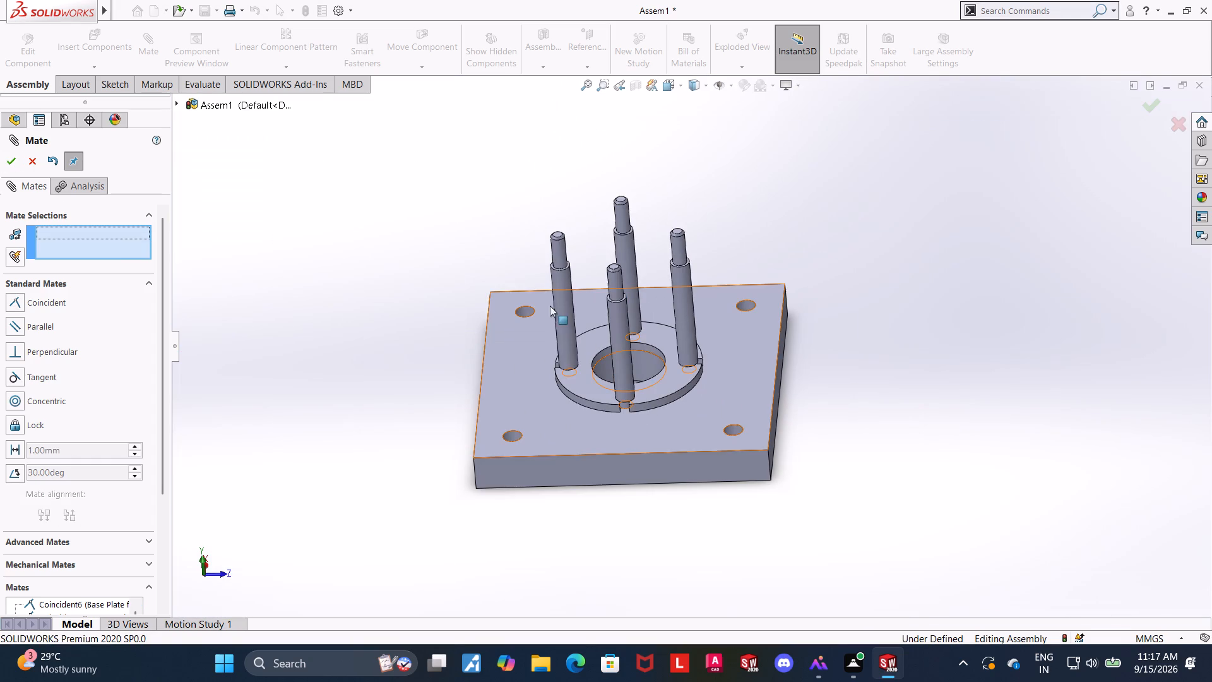
pyautogui.moveTo(562, 301); pyautogui.dragTo(560, 229)
pyautogui.moveTo(624, 249); pyautogui.dragTo(624, 199)
pyautogui.moveTo(685, 290); pyautogui.dragTo(682, 229)
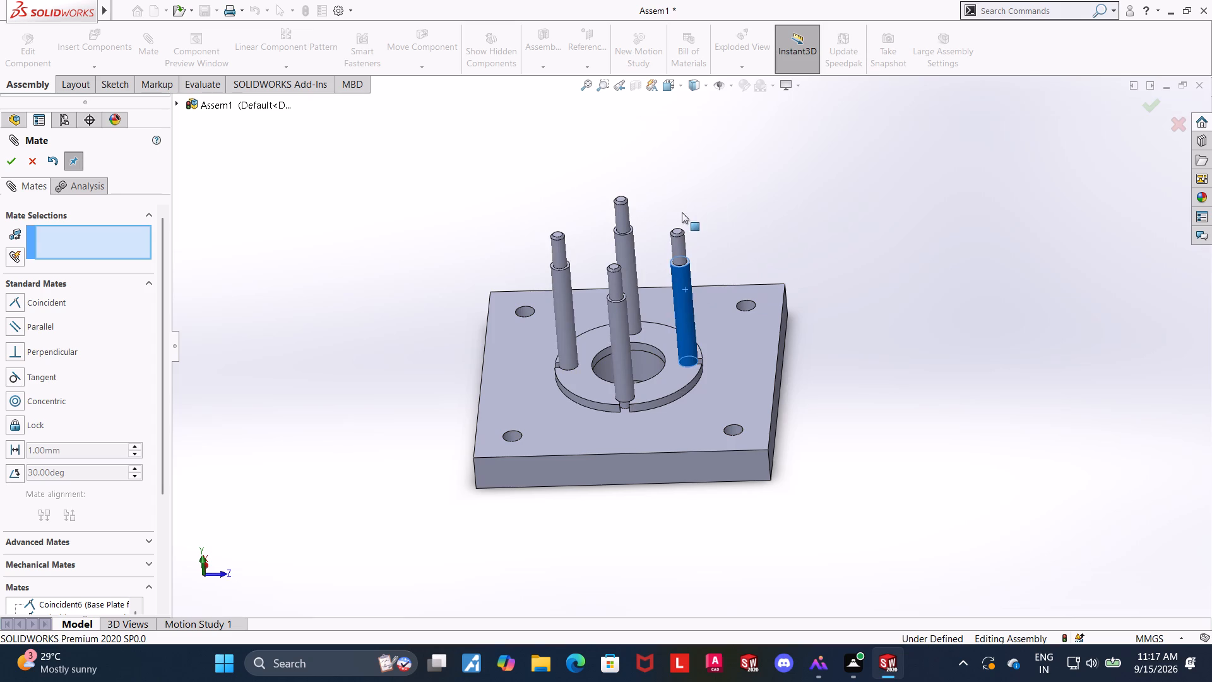
pyautogui.click(744, 191)
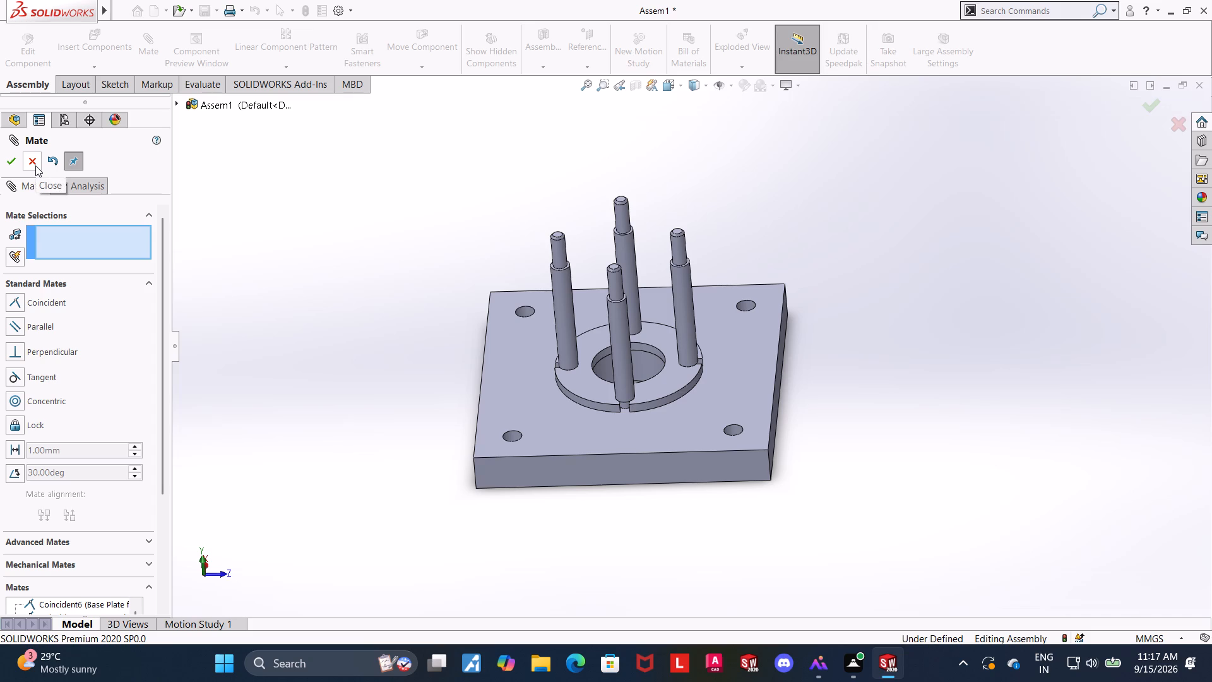
pyautogui.click(35, 165)
# Insert the Center pin part into the assembly, placed freely in the space beside the base plate.
pyautogui.click(98, 50)
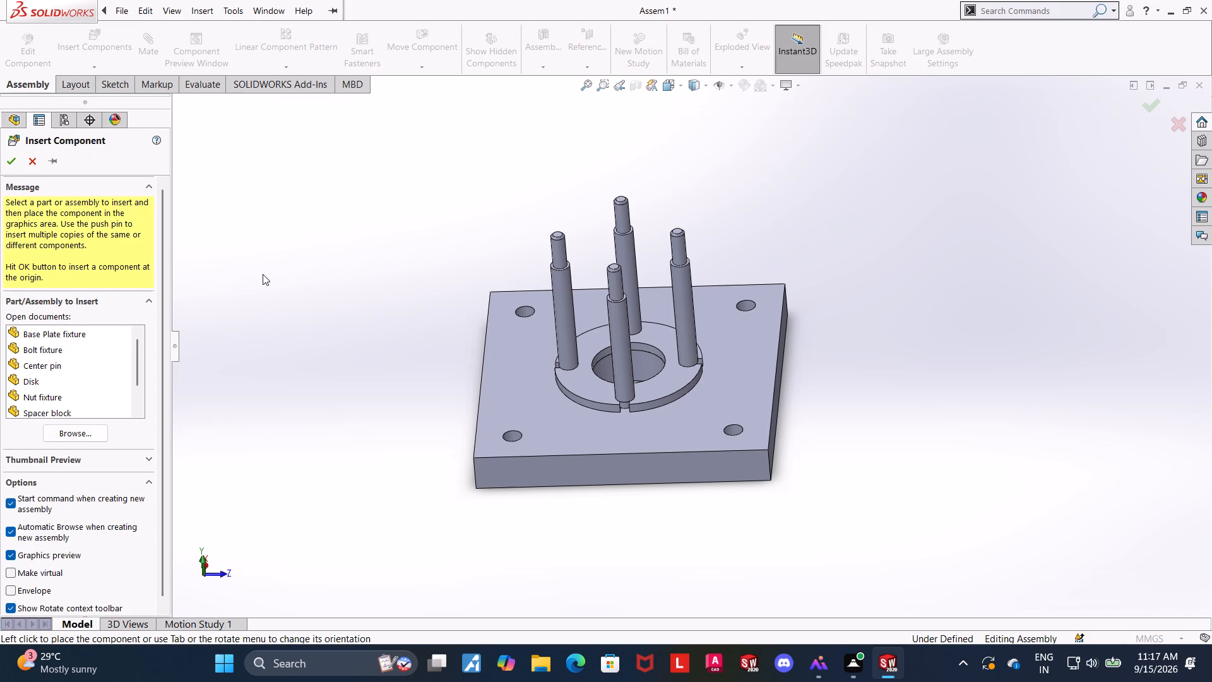
pyautogui.scroll(5, 27, 355)
pyautogui.scroll(-1, 52, 391)
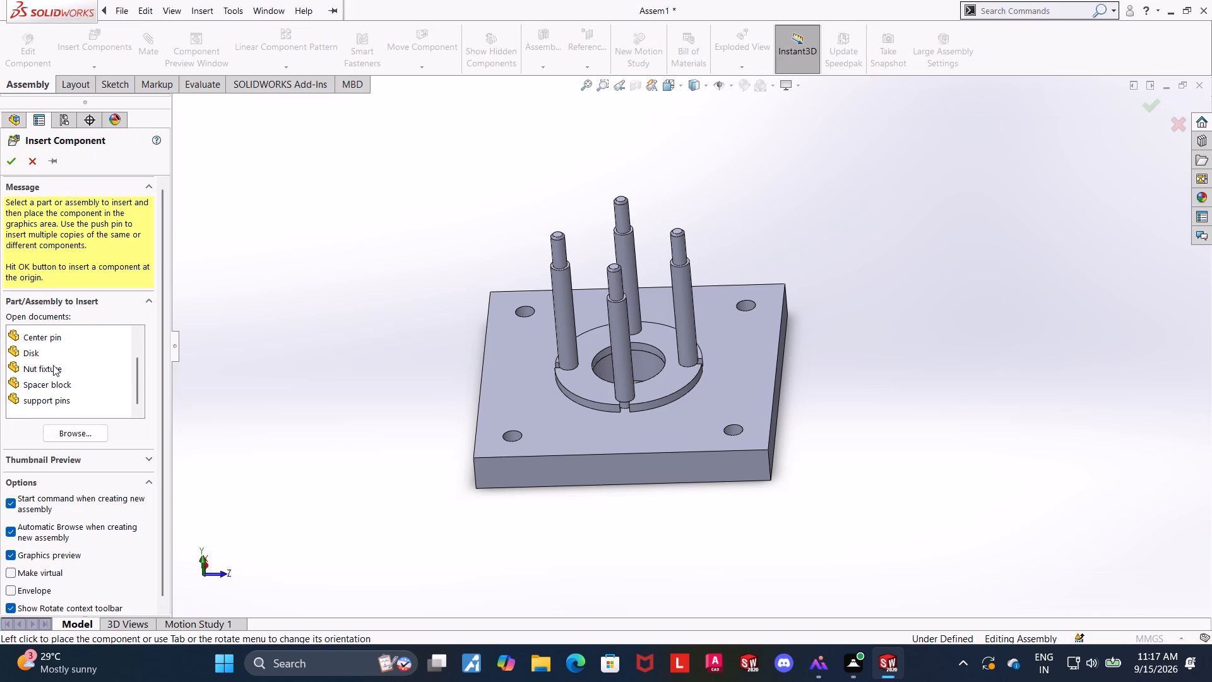
pyautogui.scroll(1, 53, 365)
pyautogui.scroll(-4, 53, 365)
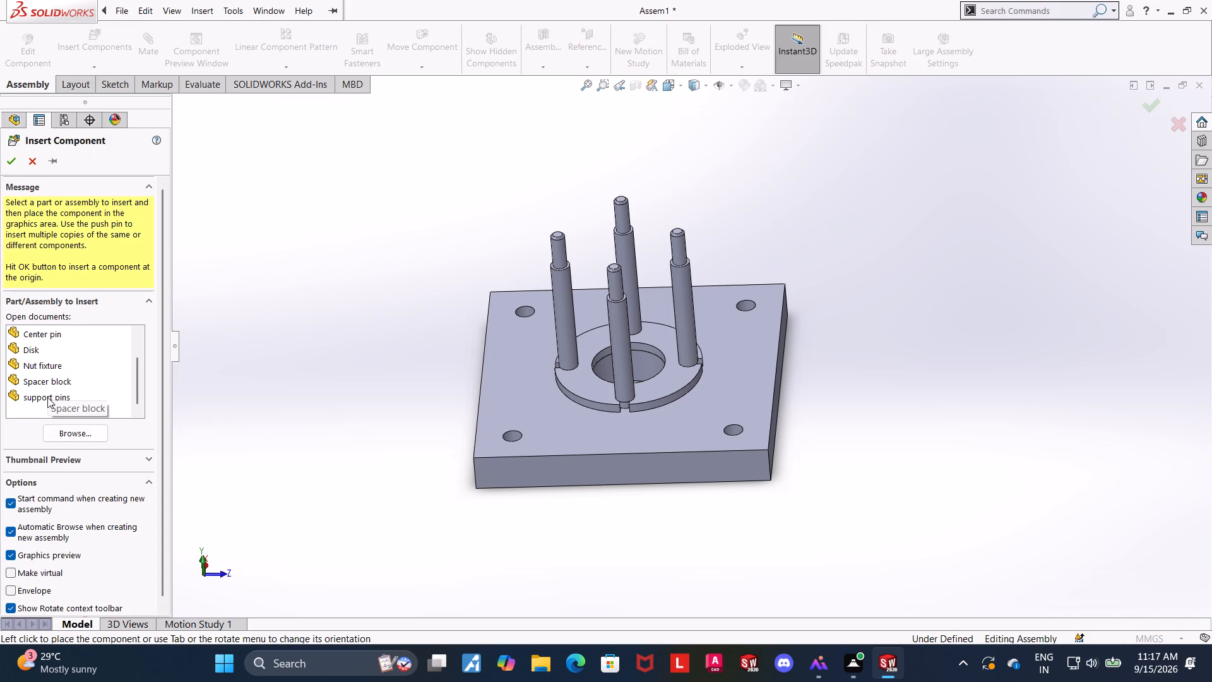
pyautogui.scroll(2, 43, 383)
pyautogui.click(44, 366)
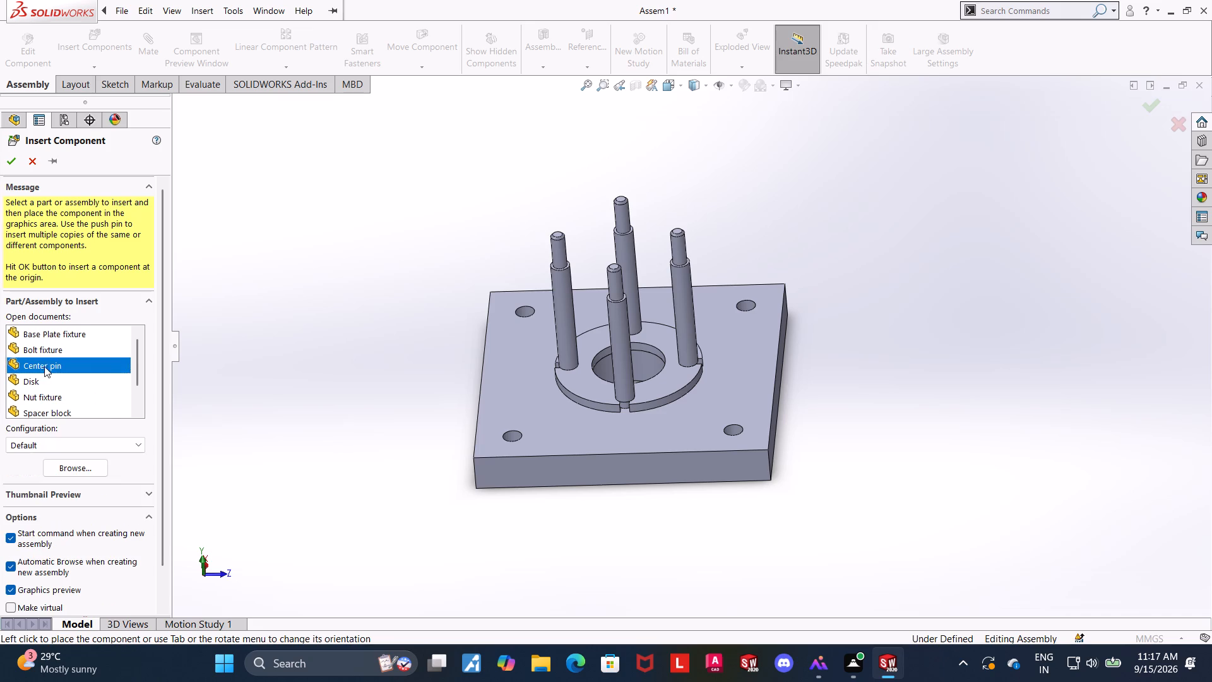
pyautogui.click(408, 188)
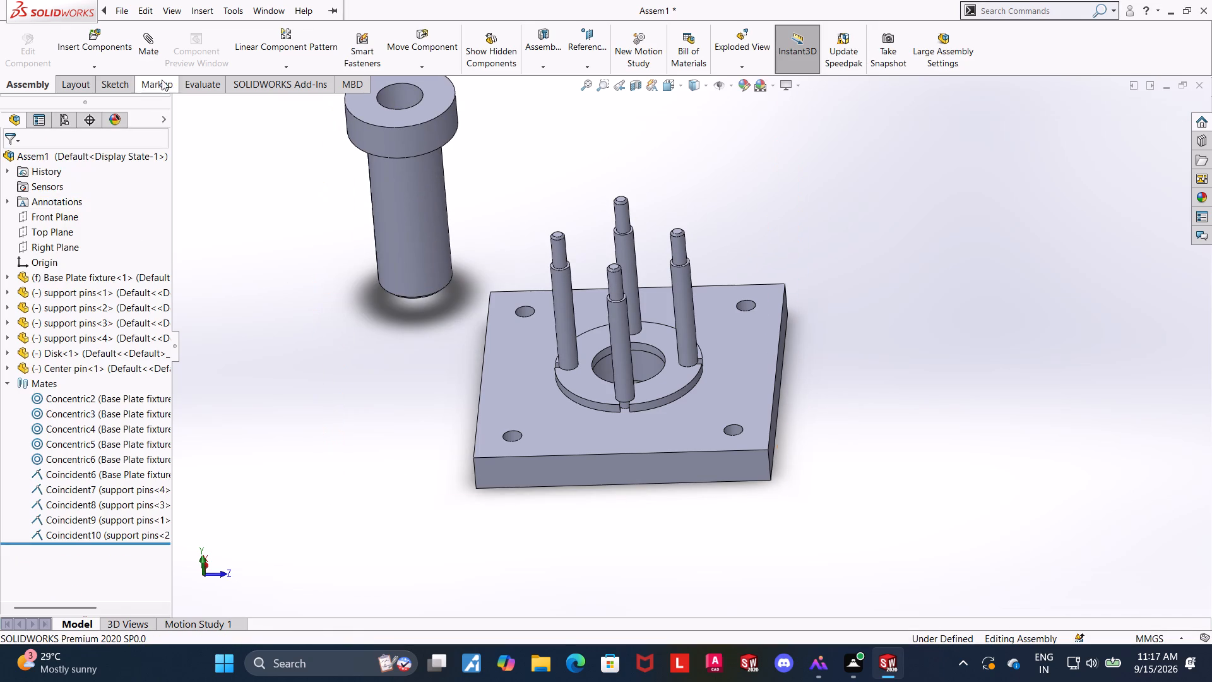
# Insert the Spacer block part into the assembly, placed freely in the space beside the base plate.
pyautogui.click(98, 47)
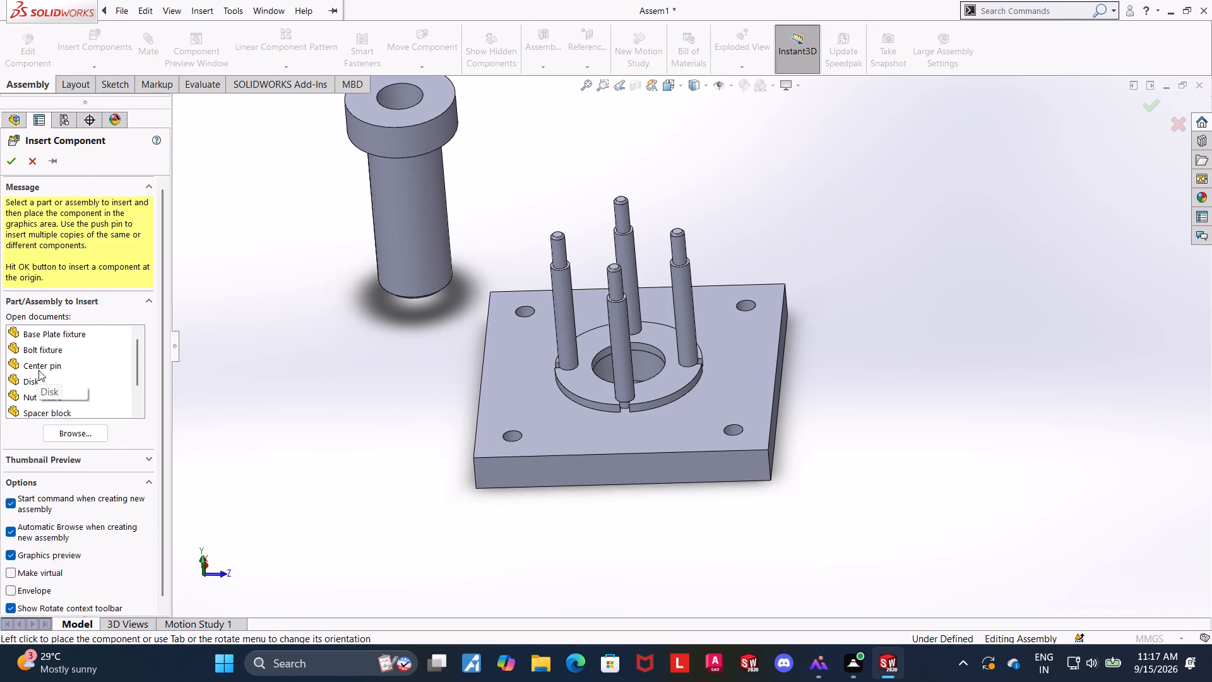
pyautogui.scroll(-4, 54, 395)
pyautogui.click(46, 385)
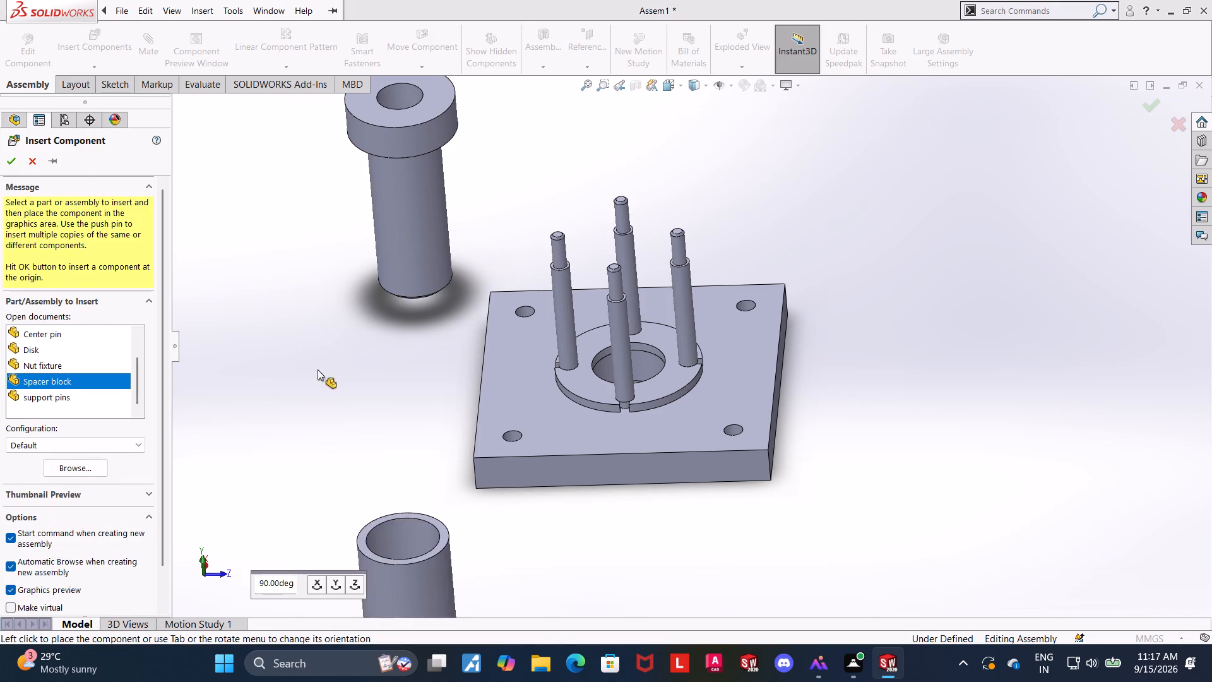
pyautogui.click(318, 369)
# Mate the spacer block's bore concentric with the central hole of the disk.
pyautogui.moveTo(350, 445); pyautogui.dragTo(364, 491, button='middle')
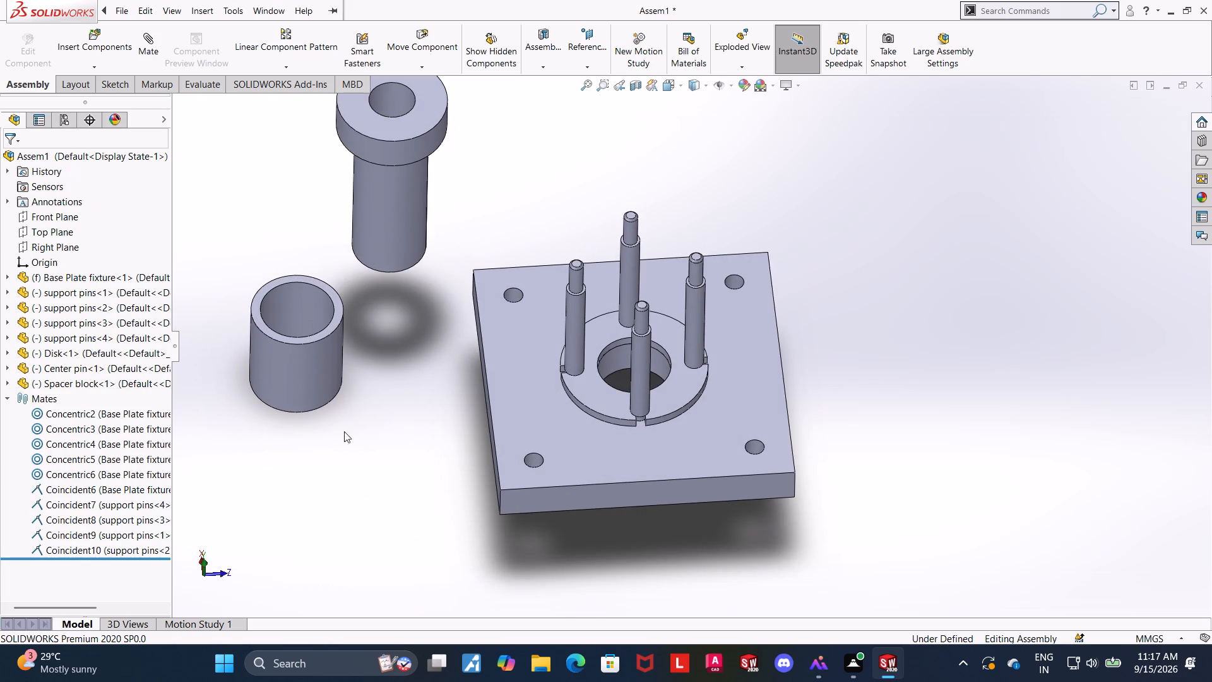
pyautogui.moveTo(323, 432); pyautogui.dragTo(338, 415, button='middle')
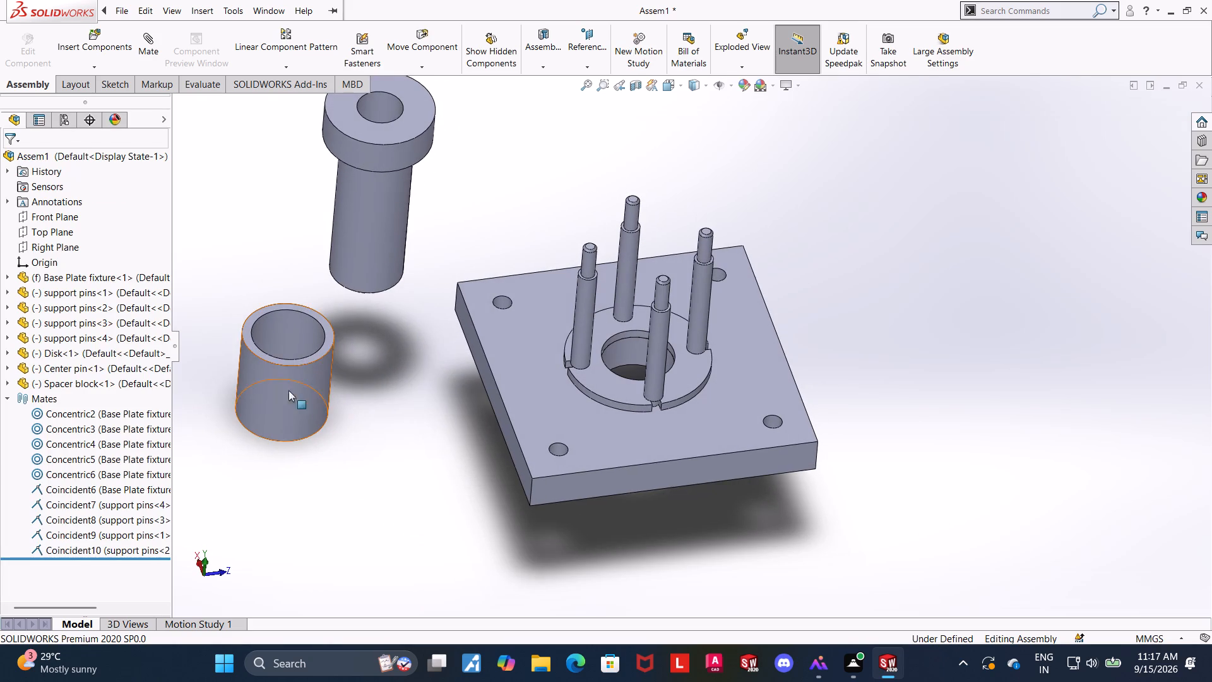
pyautogui.click(278, 342)
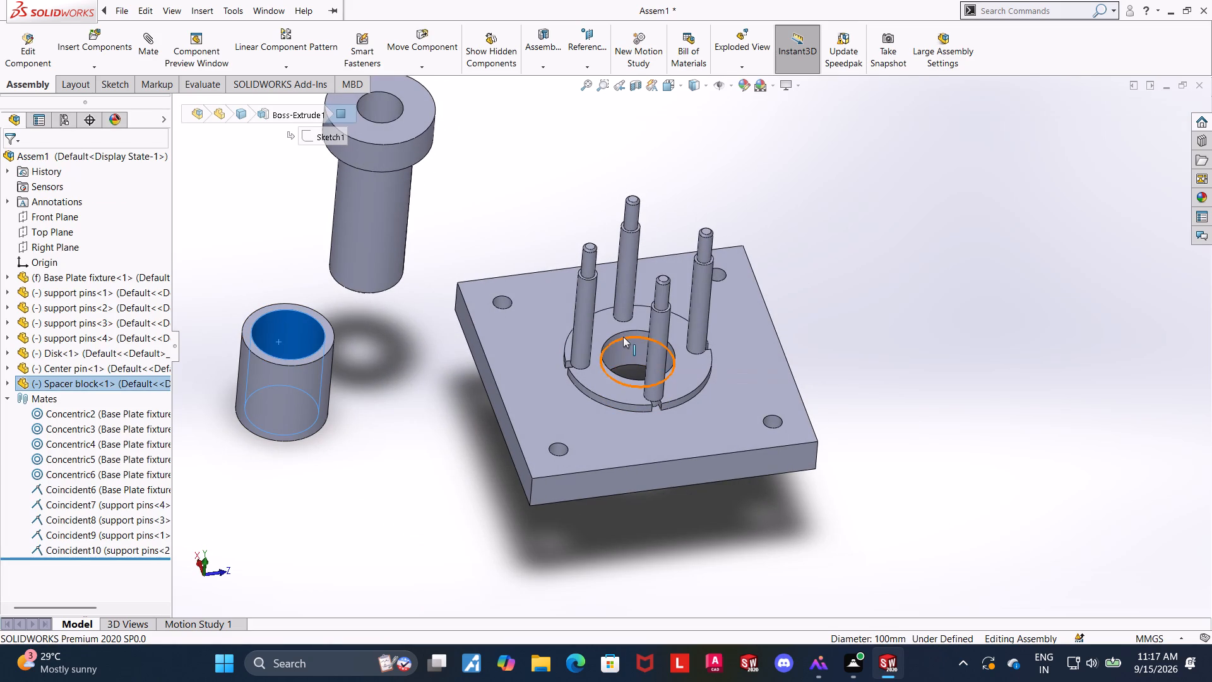
pyautogui.keyDown('ctrl'); pyautogui.click(623, 334); pyautogui.keyUp('ctrl')
pyautogui.click(160, 45)
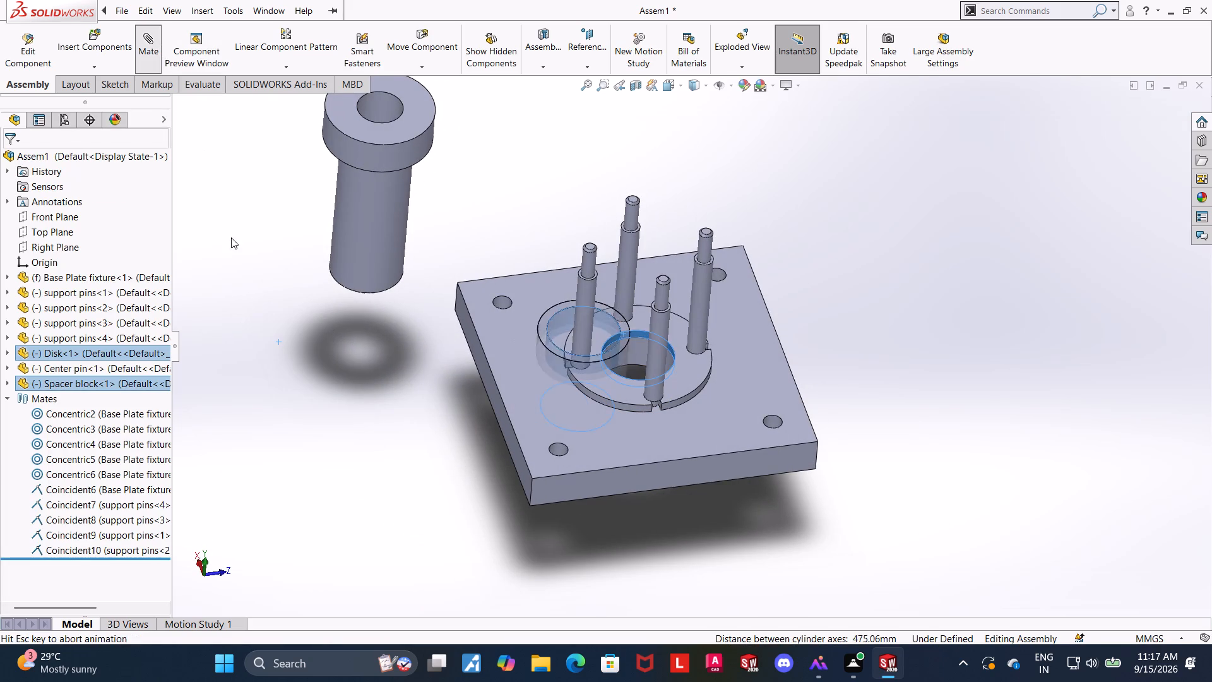
pyautogui.click(16, 167)
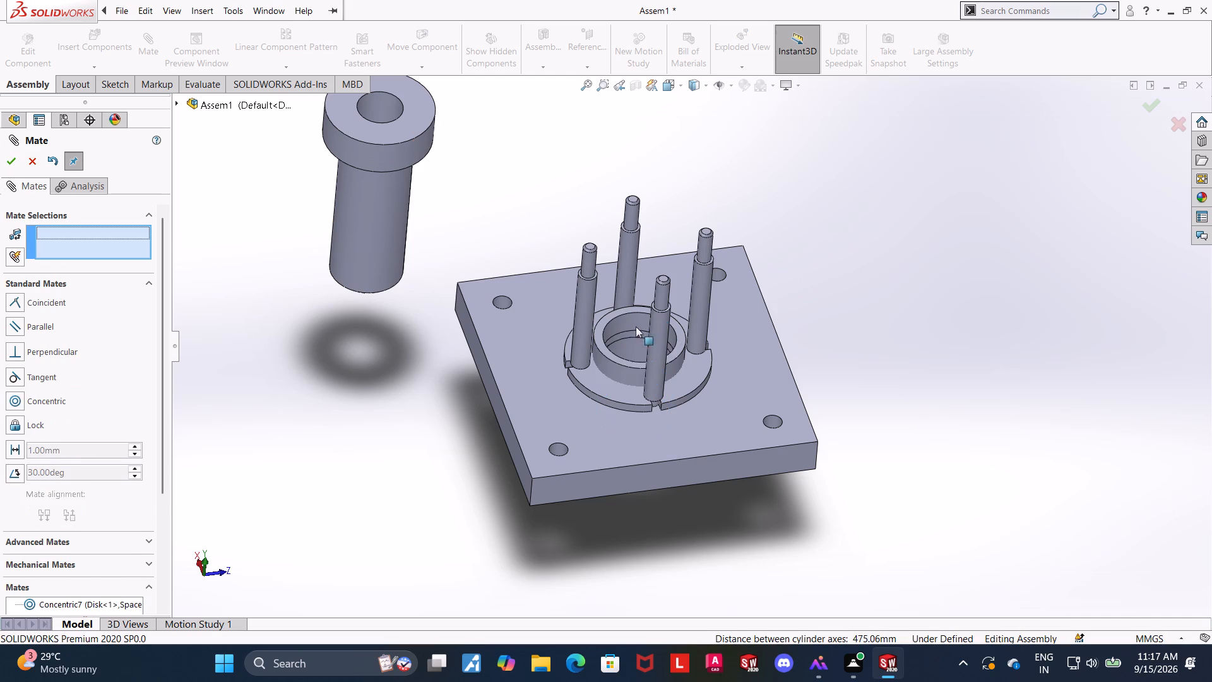
# Lift the spacer block clear of the disk and mate its bottom ring face coincident with the disk's top face.
pyautogui.moveTo(624, 373); pyautogui.dragTo(645, 180)
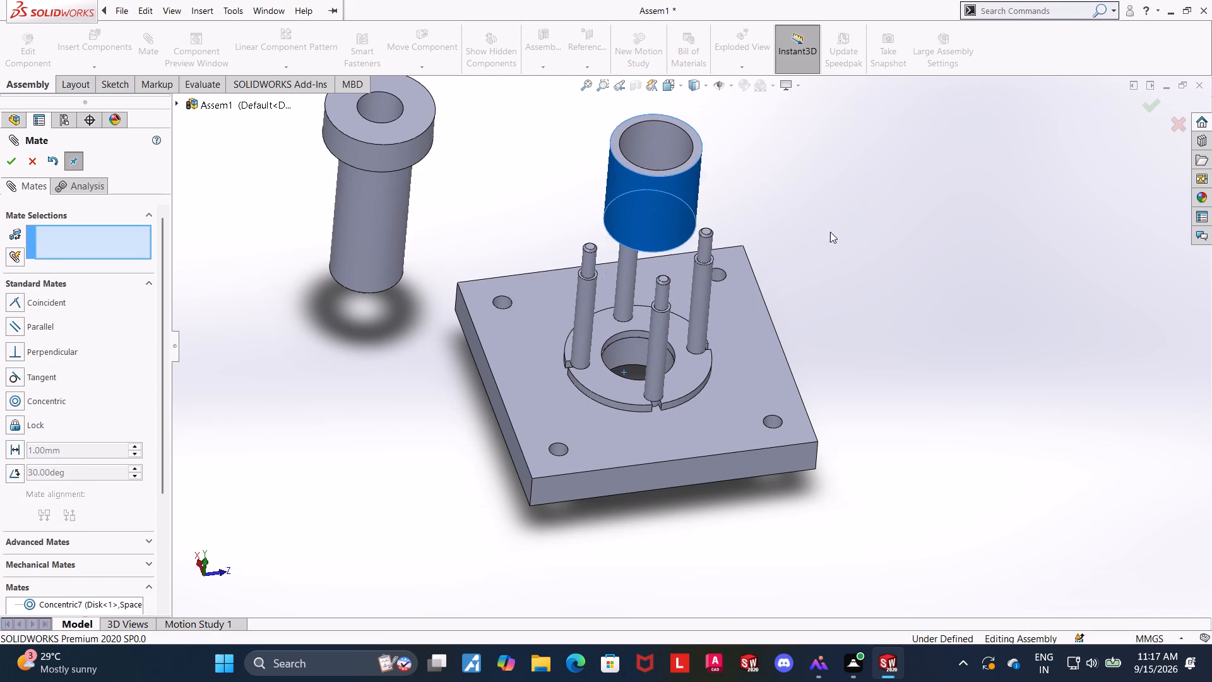
pyautogui.click(882, 265)
pyautogui.scroll(-5, 734, 245)
pyautogui.moveTo(824, 281); pyautogui.dragTo(800, 95, button='middle')
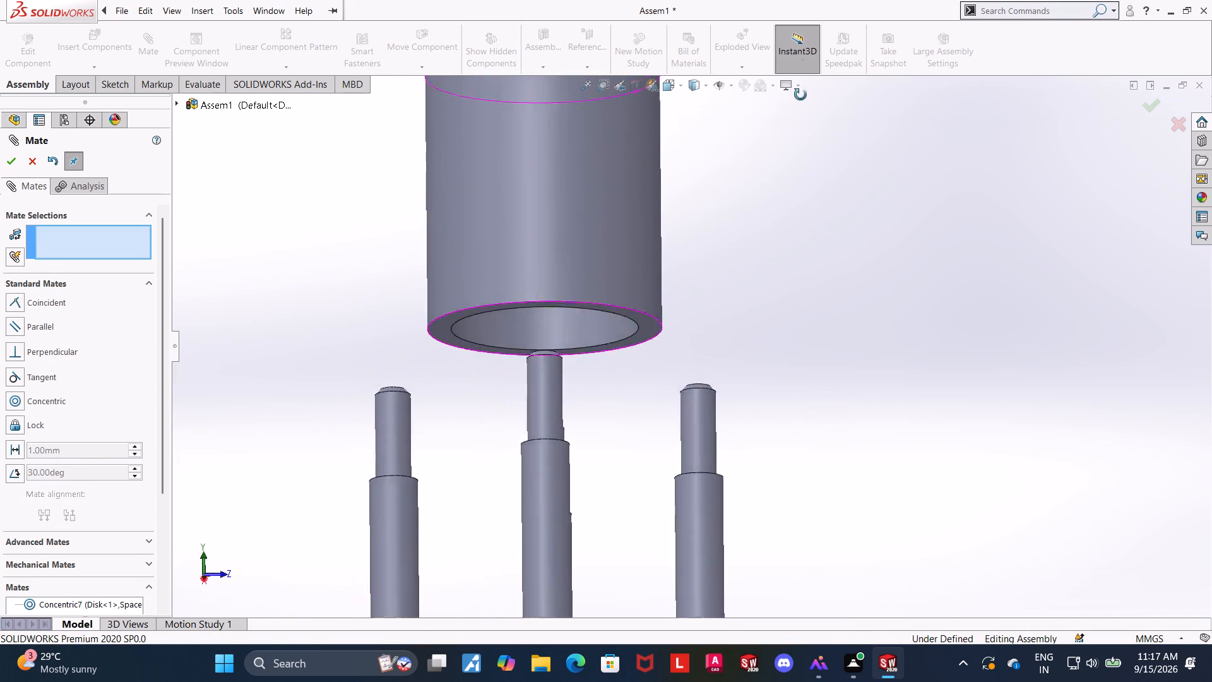
pyautogui.moveTo(800, 95); pyautogui.dragTo(799, 63, button='middle')
pyautogui.click(645, 312)
pyautogui.moveTo(798, 243); pyautogui.dragTo(793, 395, button='middle')
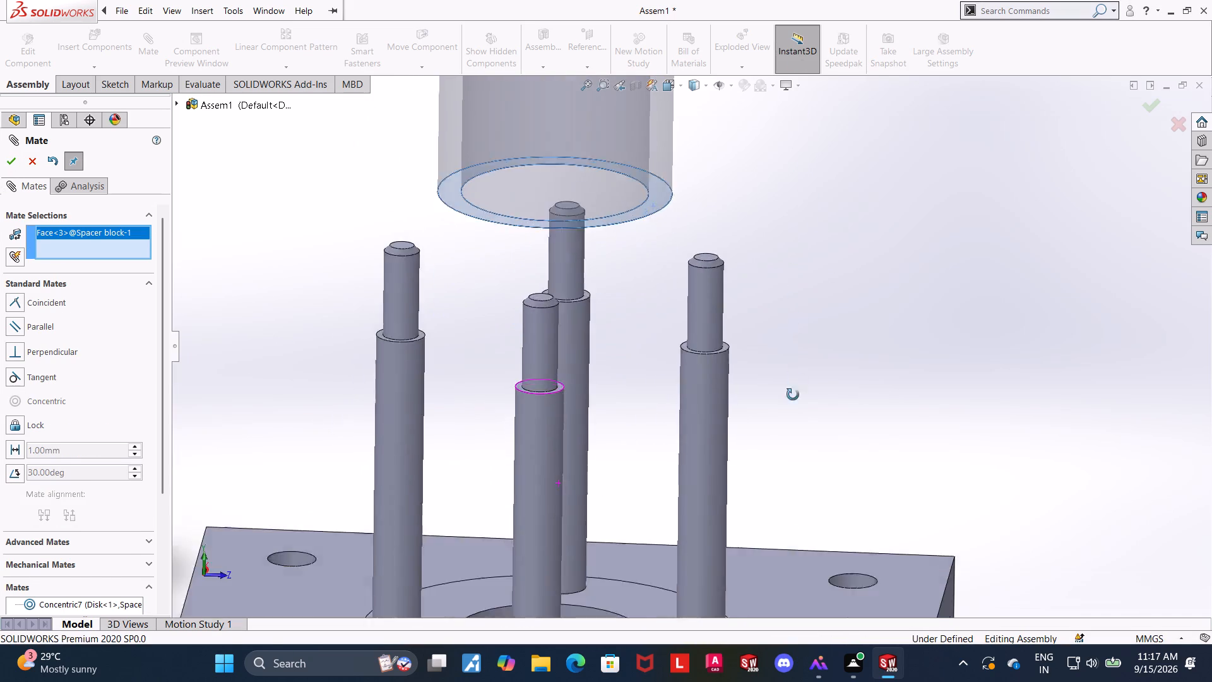
pyautogui.moveTo(793, 395); pyautogui.dragTo(791, 462, button='middle')
pyautogui.keyDown('ctrl'); pyautogui.click(660, 463); pyautogui.keyUp('ctrl')
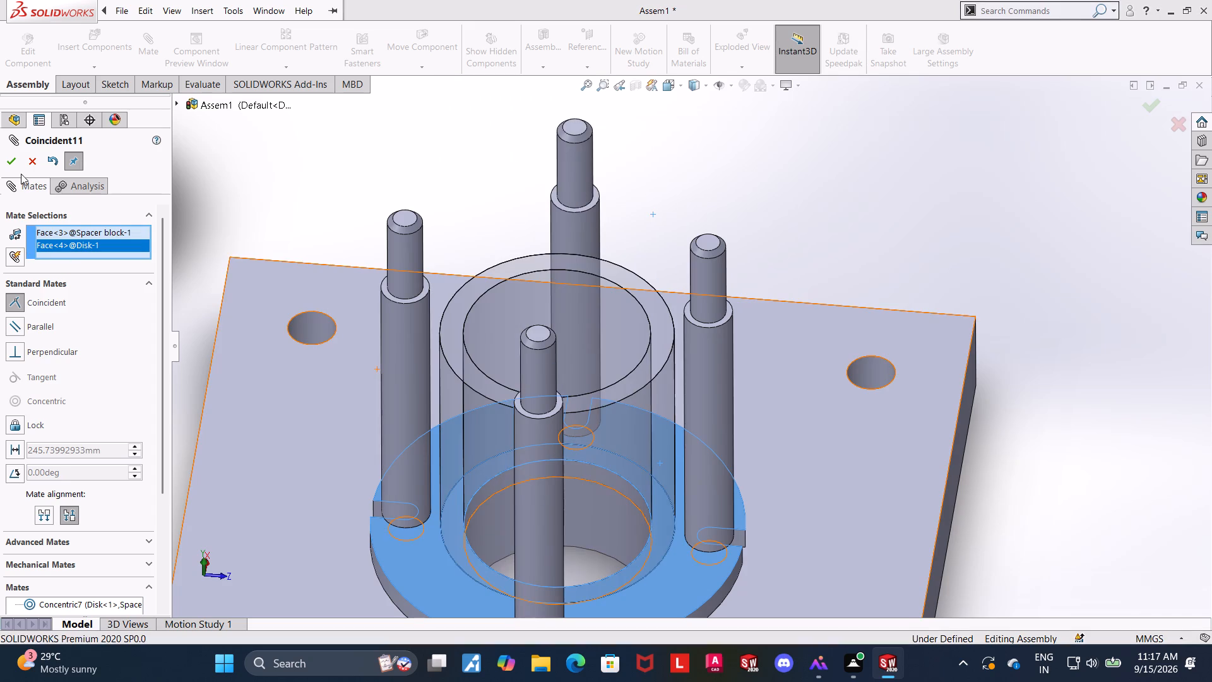
pyautogui.click(15, 162)
# Mate the Center pin's cylindrical shank concentric with the spacer block's bore.
pyautogui.scroll(2, 805, 218)
pyautogui.click(895, 240)
pyautogui.moveTo(828, 222); pyautogui.dragTo(827, 385, button='middle')
pyautogui.moveTo(826, 364); pyautogui.dragTo(832, 301, button='middle')
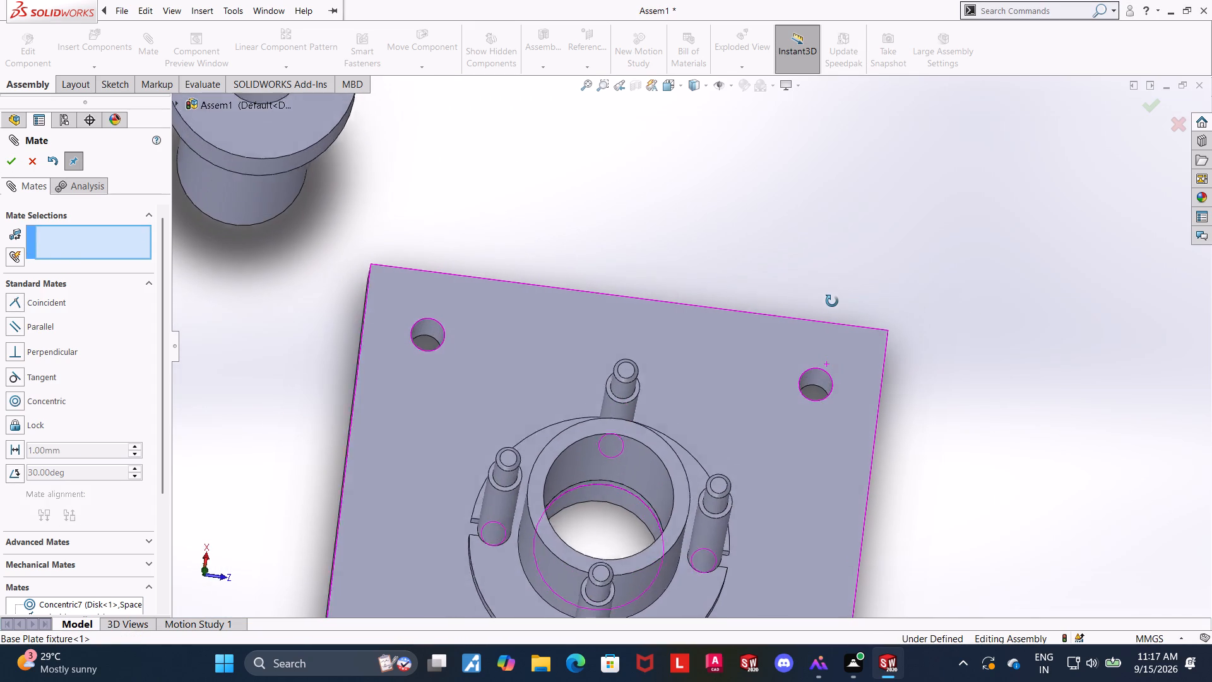
pyautogui.moveTo(832, 301); pyautogui.dragTo(835, 287, button='middle')
pyautogui.scroll(4, 803, 268)
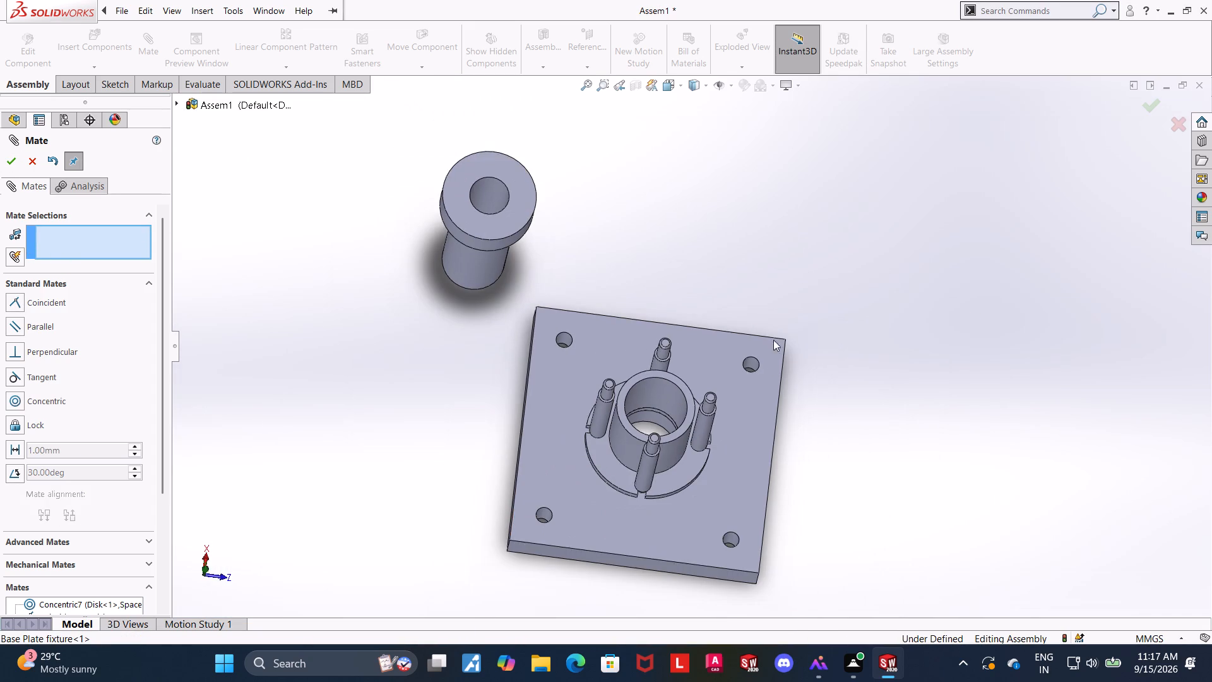
pyautogui.moveTo(848, 393); pyautogui.dragTo(843, 325, button='middle')
pyautogui.click(493, 289)
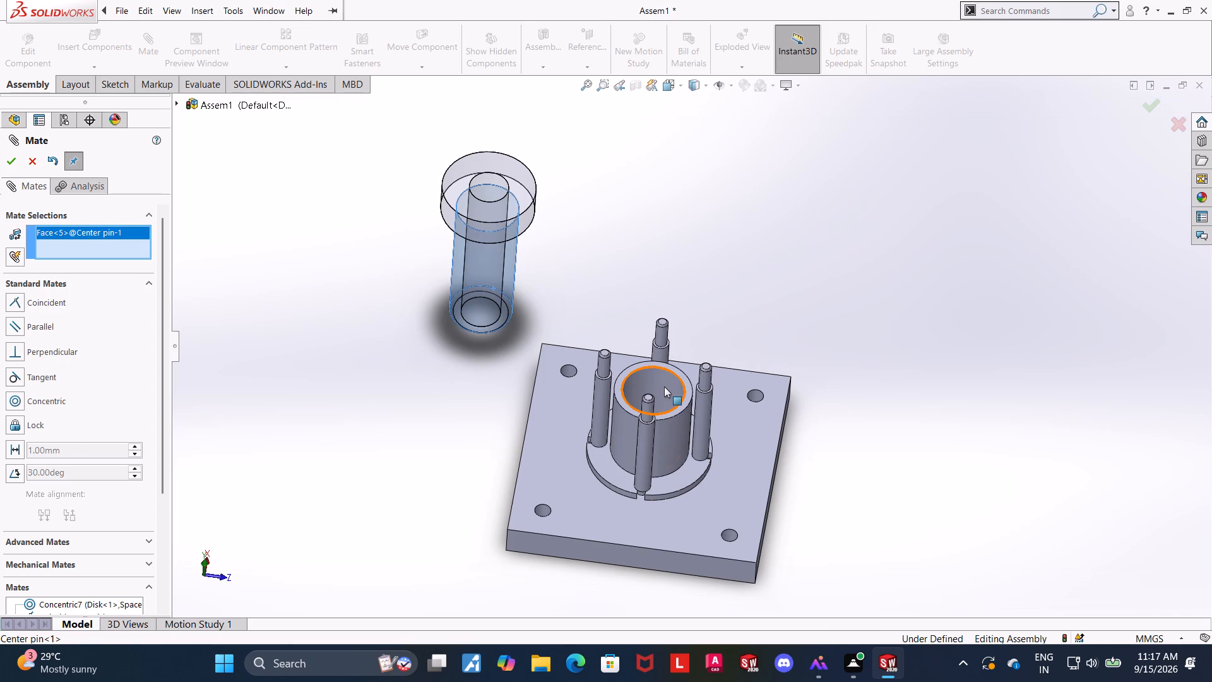
pyautogui.keyDown('ctrl'); pyautogui.click(664, 386); pyautogui.keyUp('ctrl')
pyautogui.click(15, 160)
pyautogui.click(898, 362)
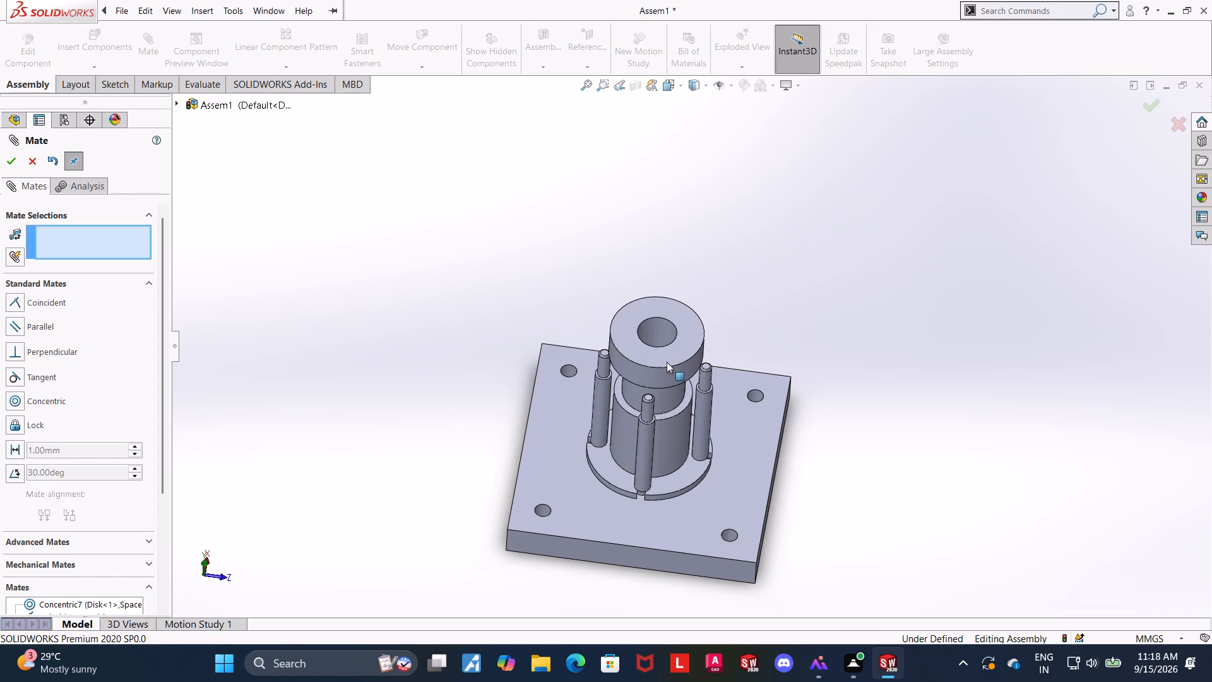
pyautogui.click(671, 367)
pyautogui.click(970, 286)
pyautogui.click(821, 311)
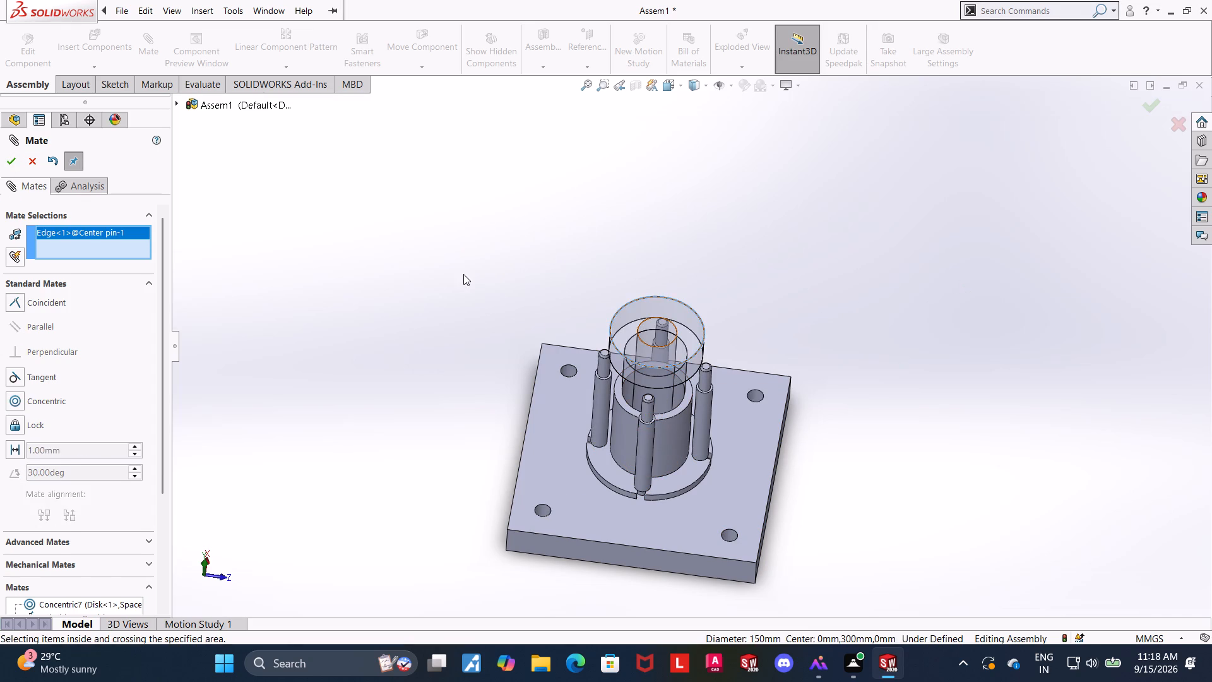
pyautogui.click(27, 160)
# Move the Center pin up along its axis until it hangs clear above the spacer block and support pins.
pyautogui.moveTo(684, 371); pyautogui.dragTo(685, 295)
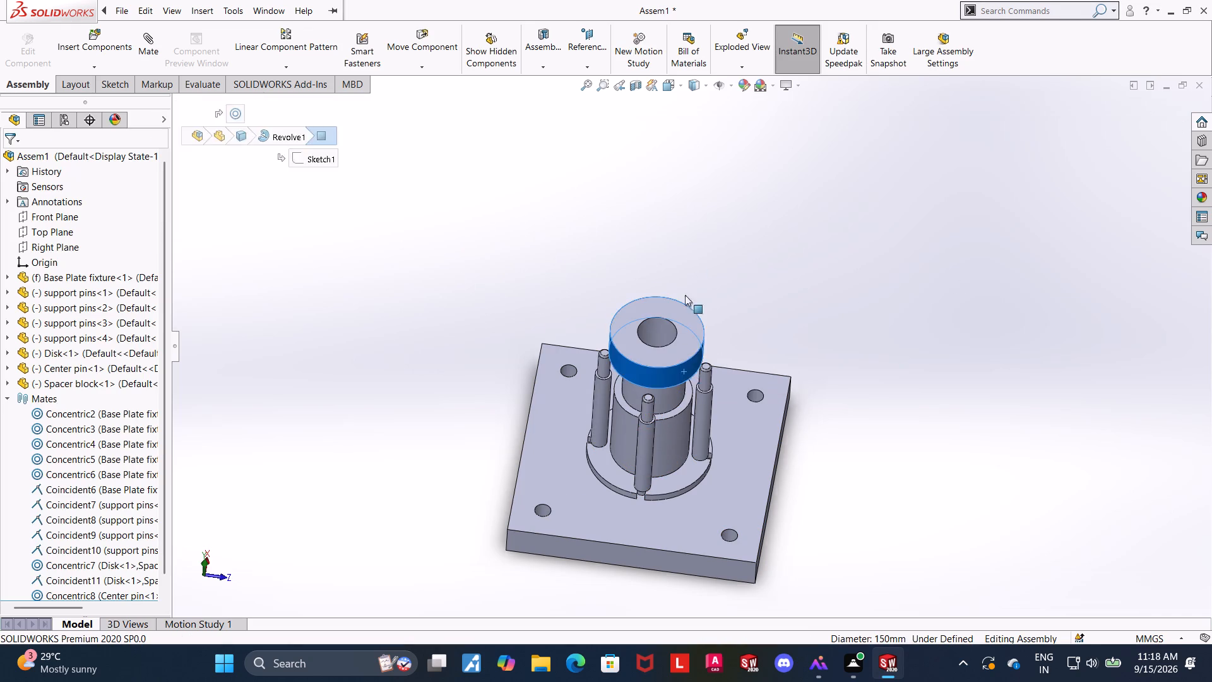
pyautogui.moveTo(685, 295); pyautogui.dragTo(692, 235)
pyautogui.click(956, 314)
pyautogui.moveTo(891, 364); pyautogui.dragTo(894, 275, button='middle')
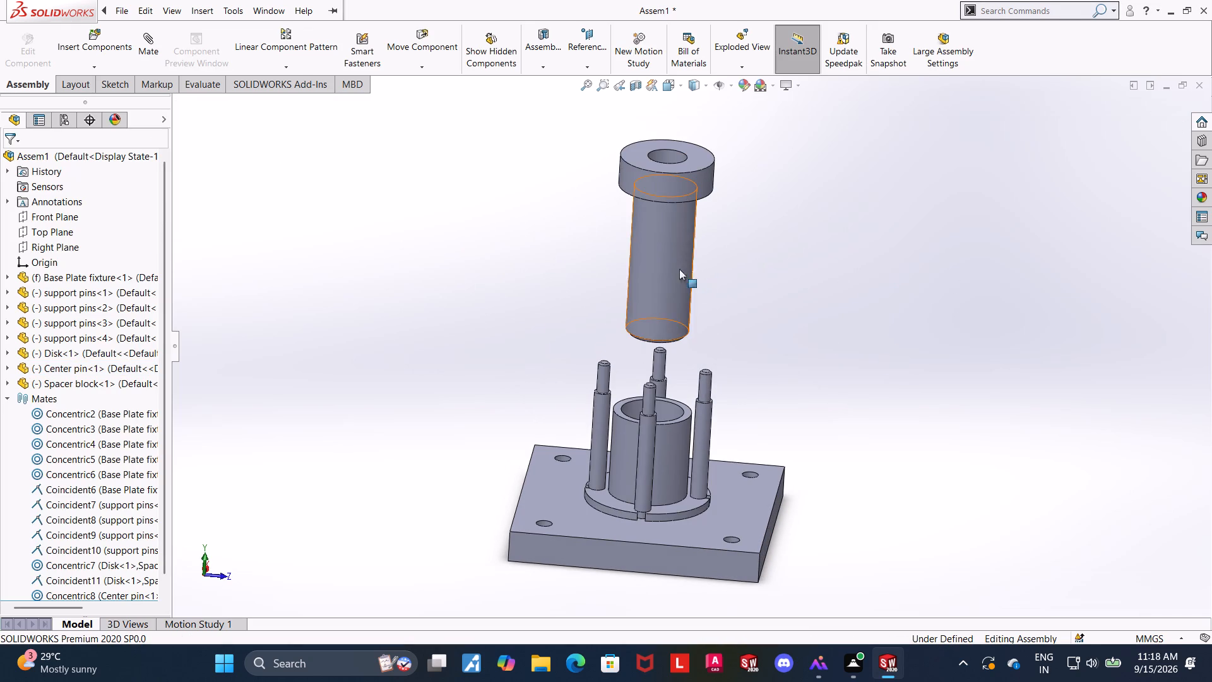
pyautogui.moveTo(679, 269); pyautogui.dragTo(678, 217)
pyautogui.click(847, 311)
# Insert a second Base Plate fixture into the assembly, placed freely on the -Z side of the first plate.
pyautogui.scroll(1, 831, 330)
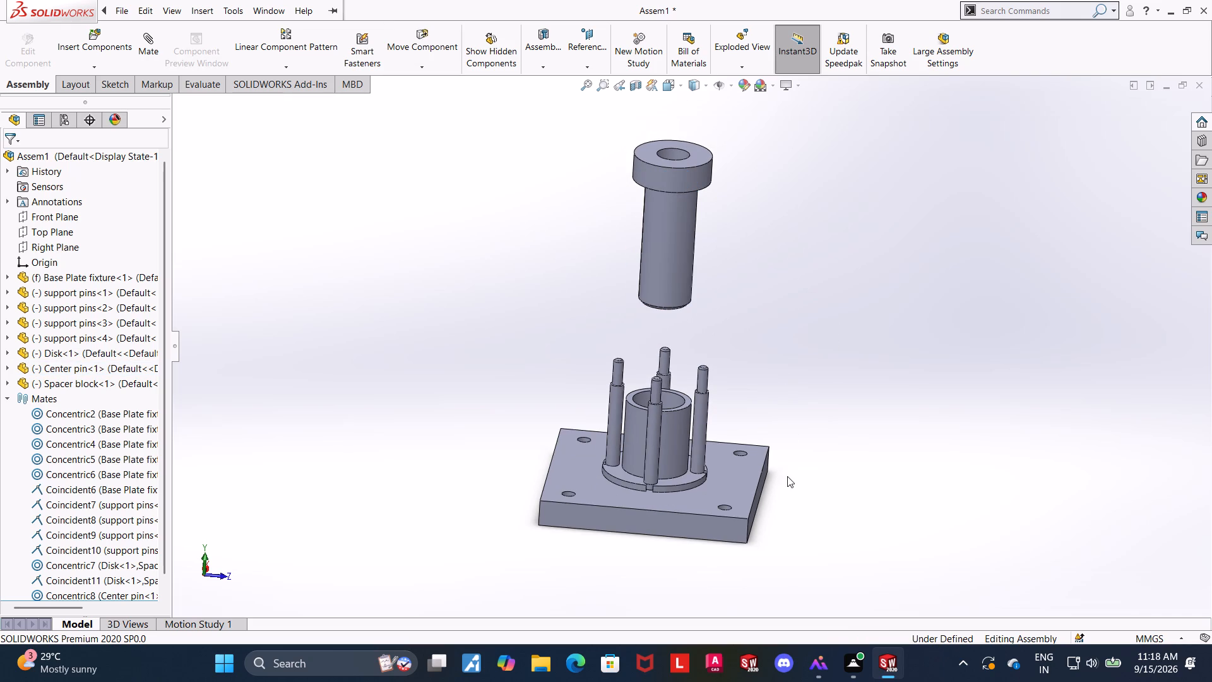
pyautogui.scroll(-3, 778, 474)
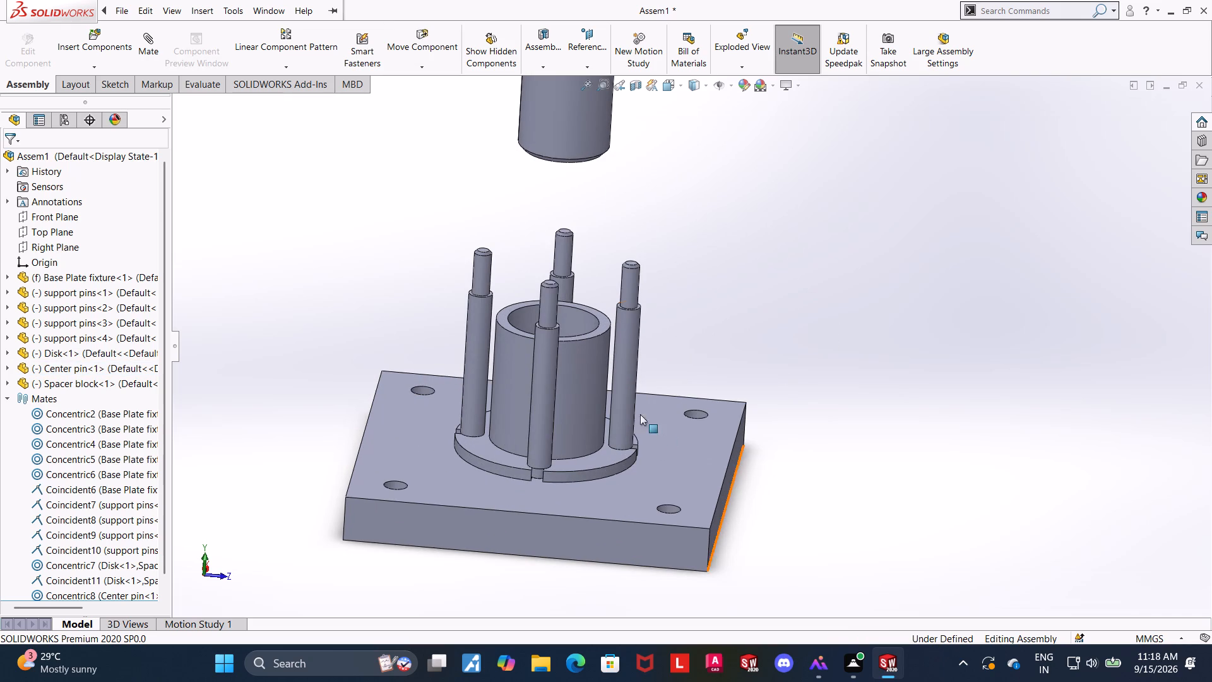
pyautogui.moveTo(388, 214); pyautogui.dragTo(385, 172, button='middle')
pyautogui.scroll(4, 387, 169)
pyautogui.click(95, 32)
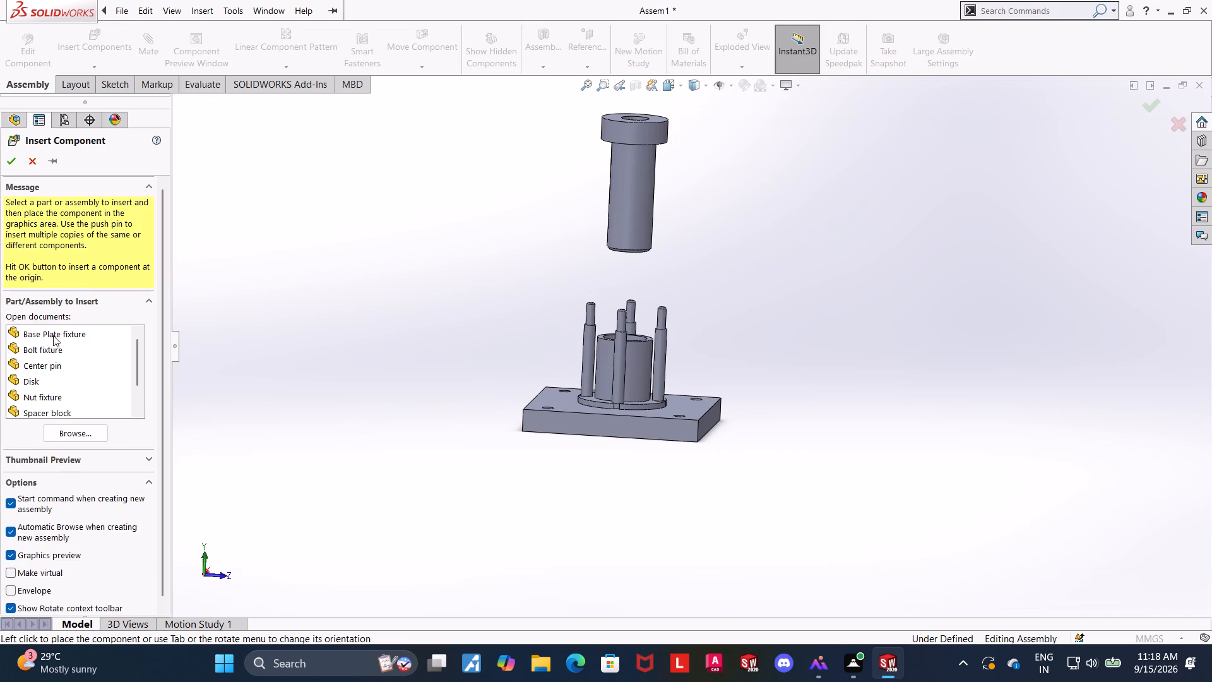
pyautogui.click(42, 337)
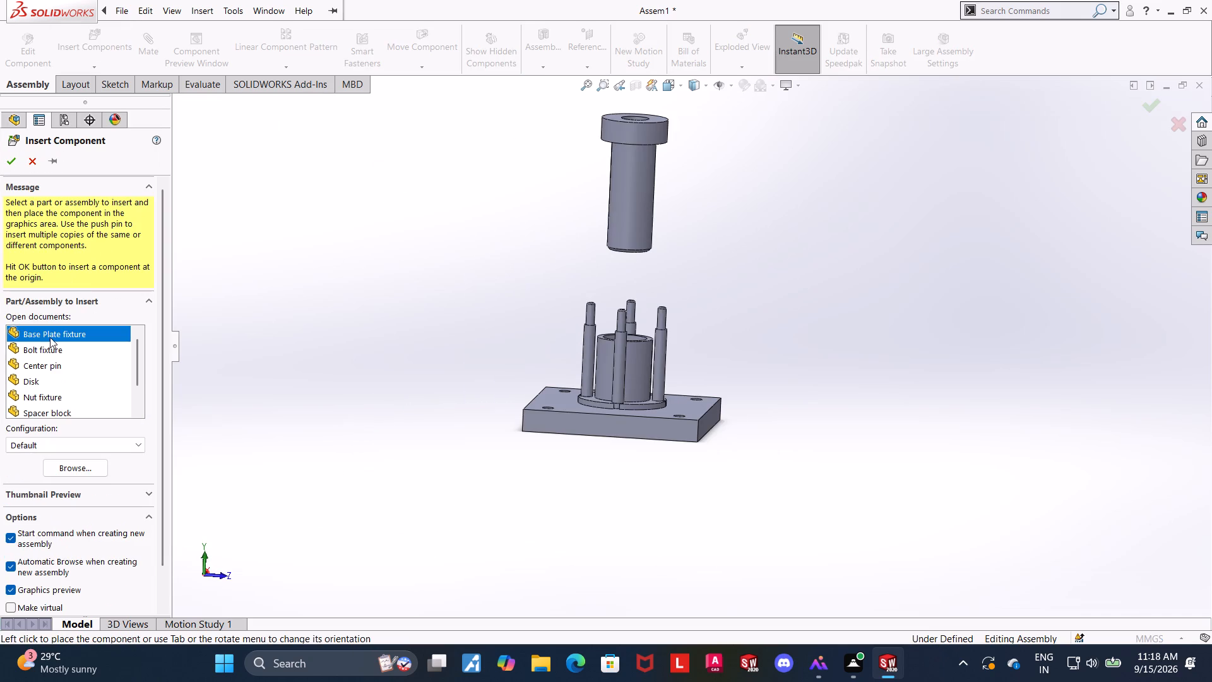
pyautogui.click(365, 299)
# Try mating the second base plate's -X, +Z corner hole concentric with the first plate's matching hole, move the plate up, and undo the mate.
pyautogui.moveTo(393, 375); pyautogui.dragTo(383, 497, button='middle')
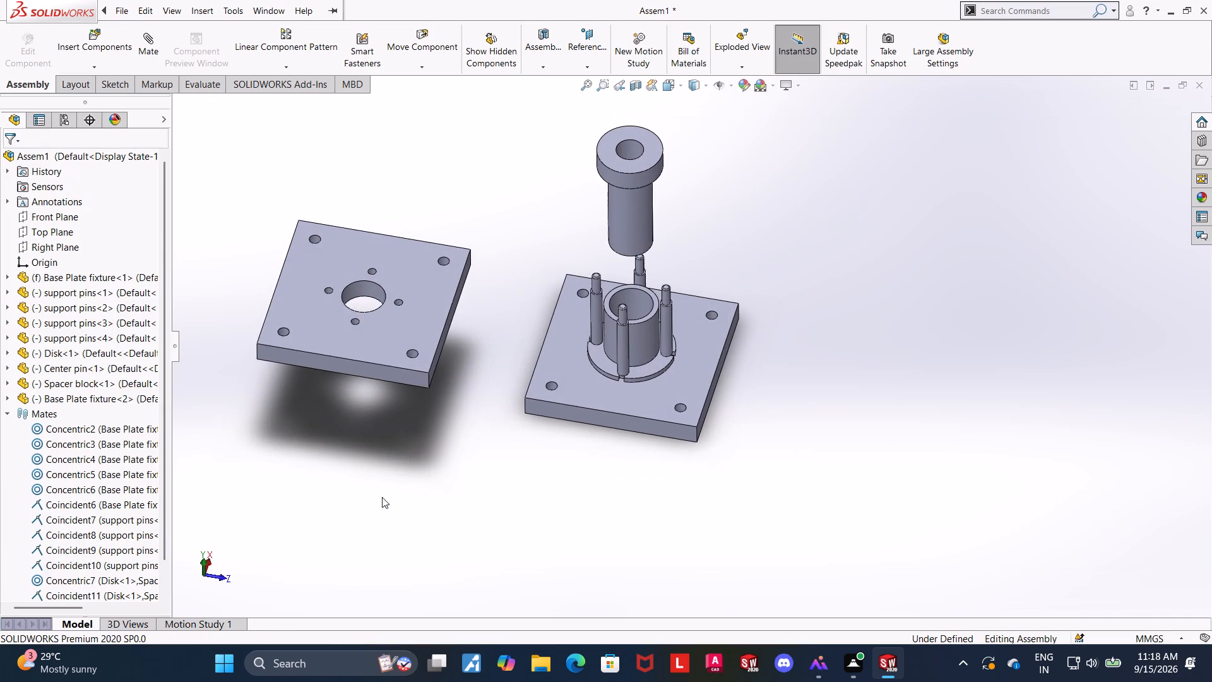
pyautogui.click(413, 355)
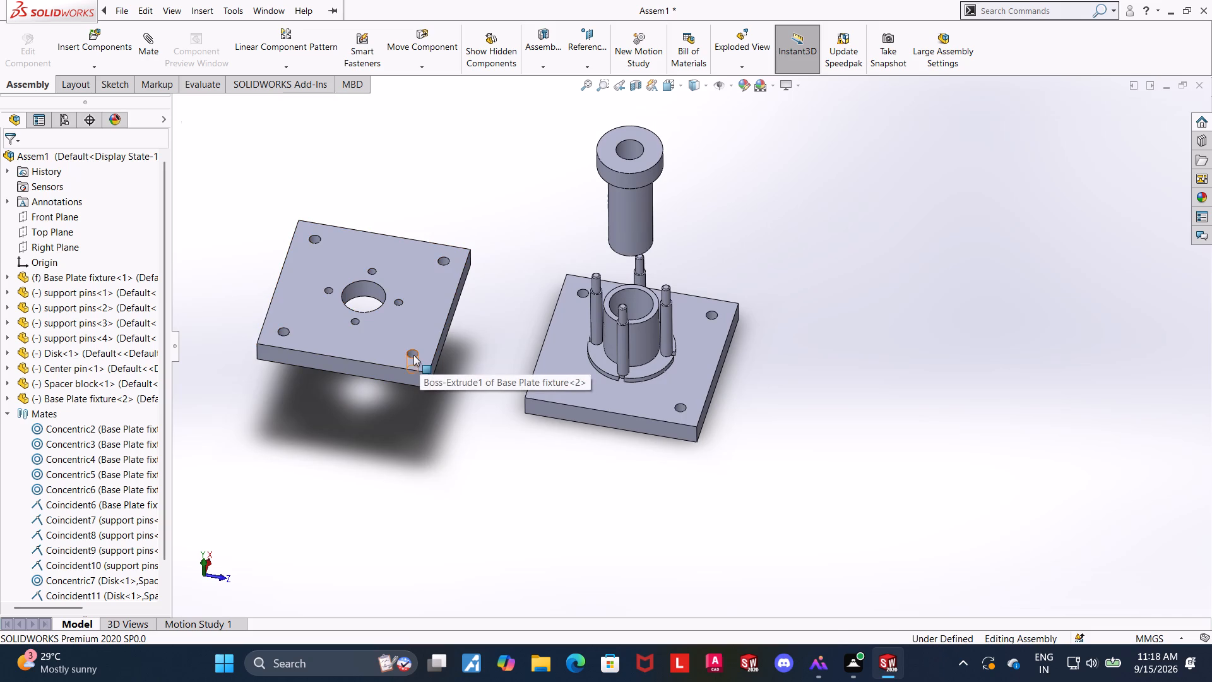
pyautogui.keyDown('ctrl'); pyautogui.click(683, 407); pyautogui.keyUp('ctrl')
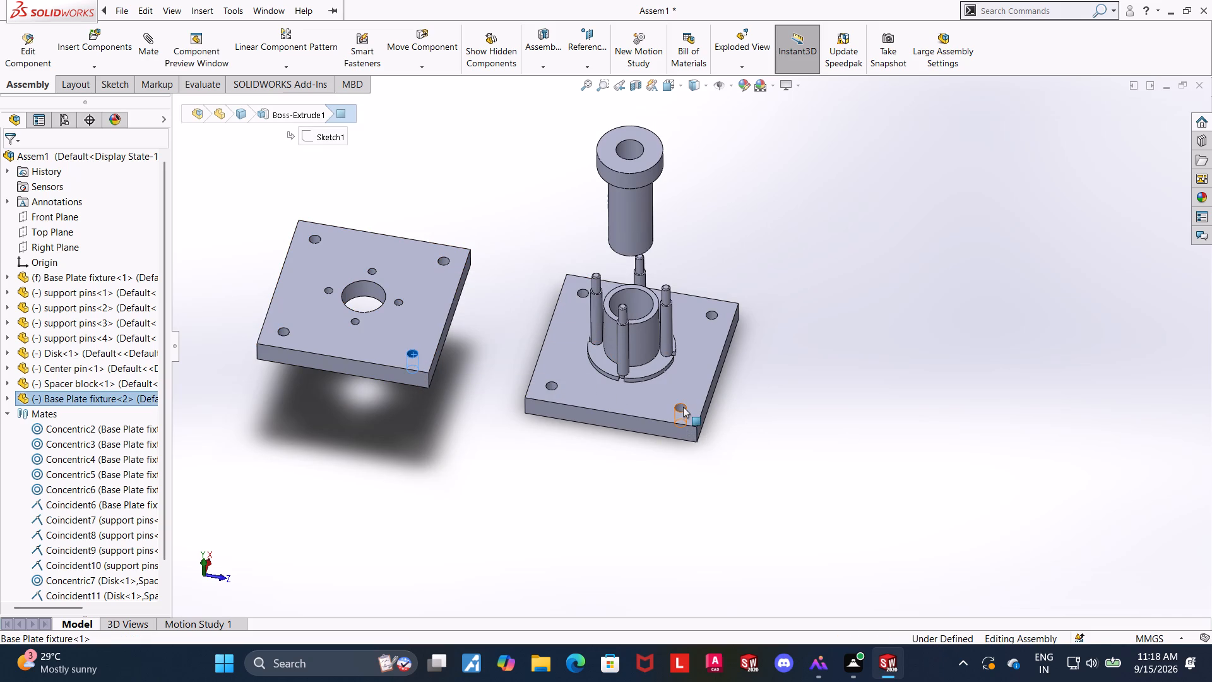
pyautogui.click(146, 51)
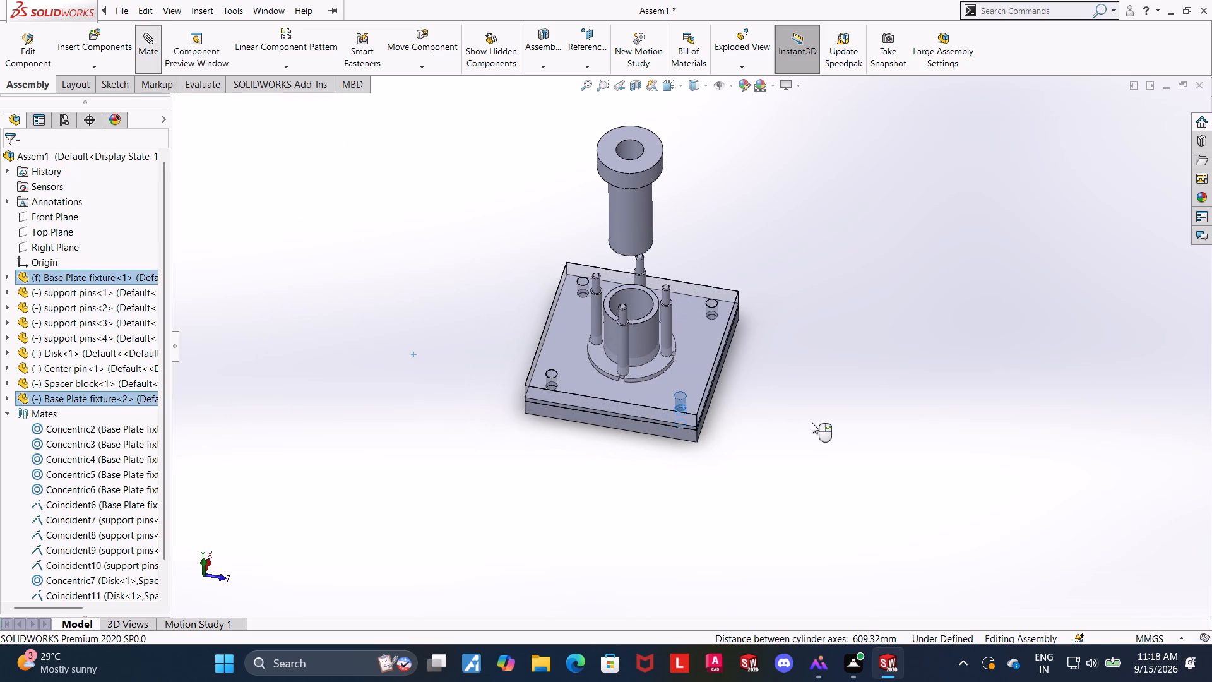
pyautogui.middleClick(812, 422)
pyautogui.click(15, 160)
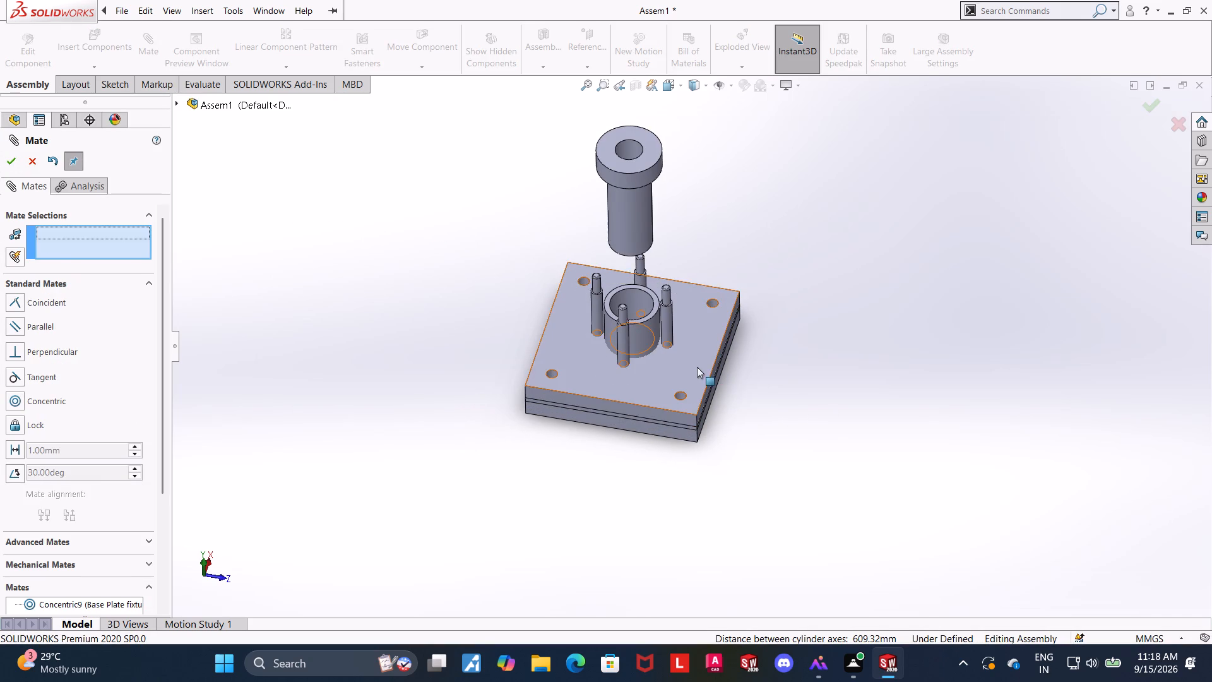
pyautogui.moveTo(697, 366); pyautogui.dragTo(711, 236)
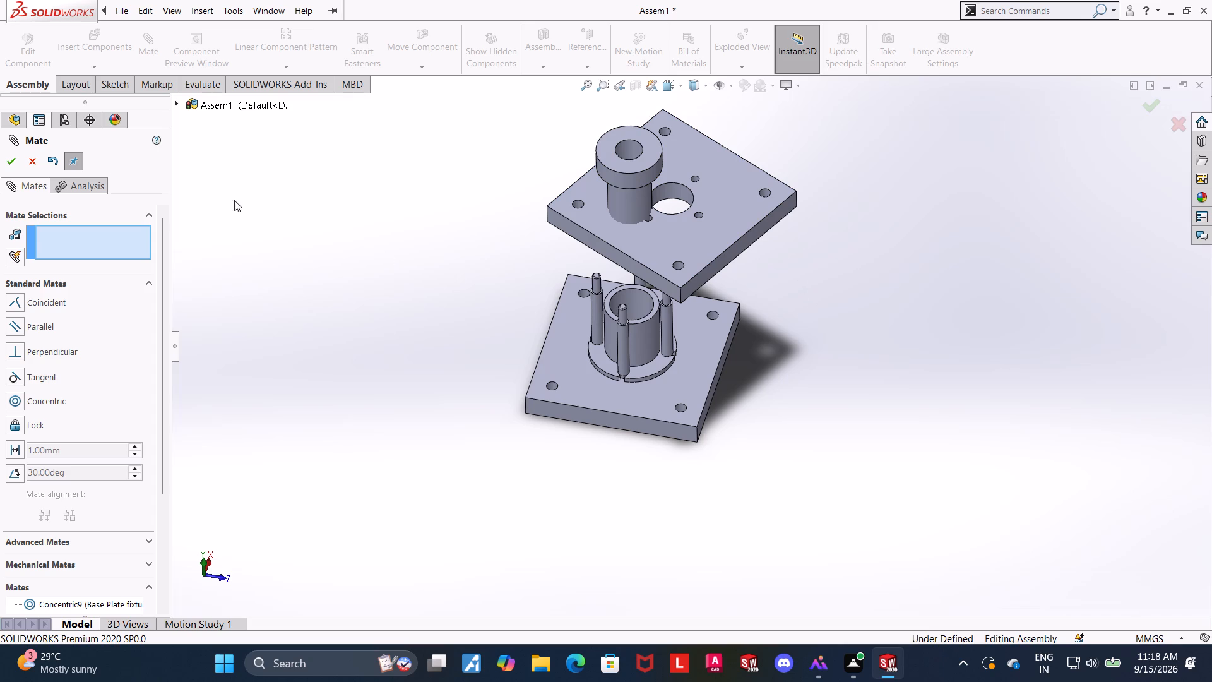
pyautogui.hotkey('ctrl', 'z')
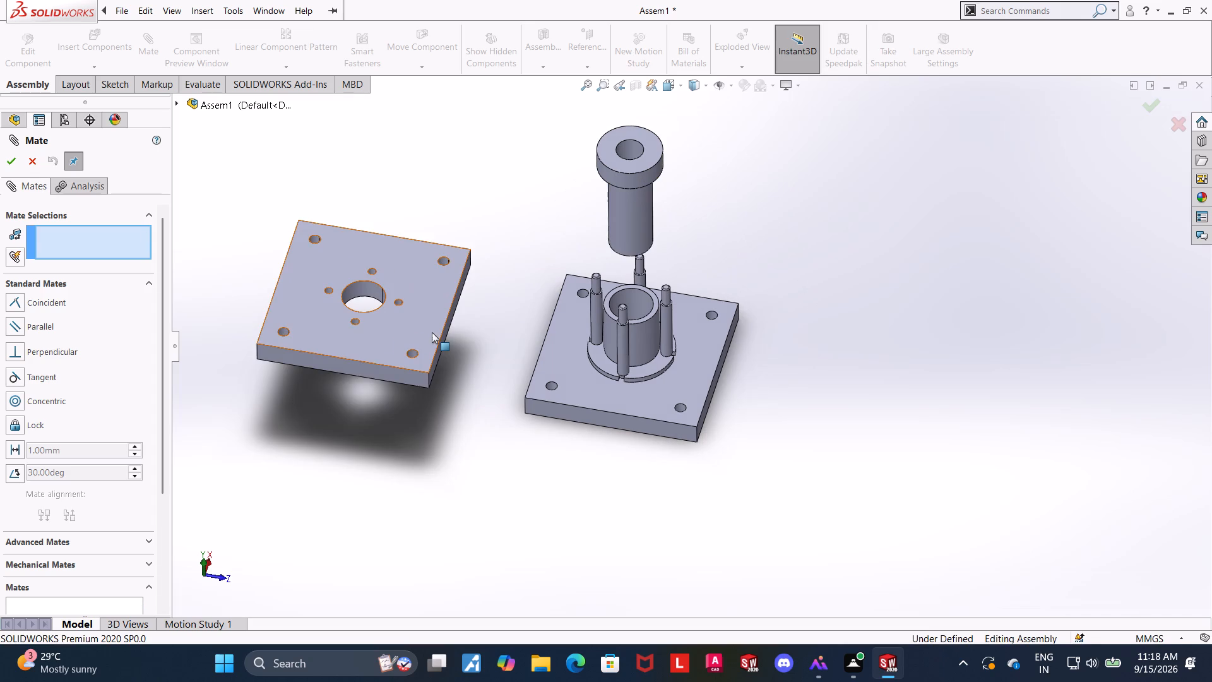
# Mate the second base plate's -X, -Z corner hole concentric with the matching corner hole of the first base plate.
pyautogui.click(286, 332)
pyautogui.keyDown('ctrl'); pyautogui.click(552, 386); pyautogui.keyUp('ctrl')
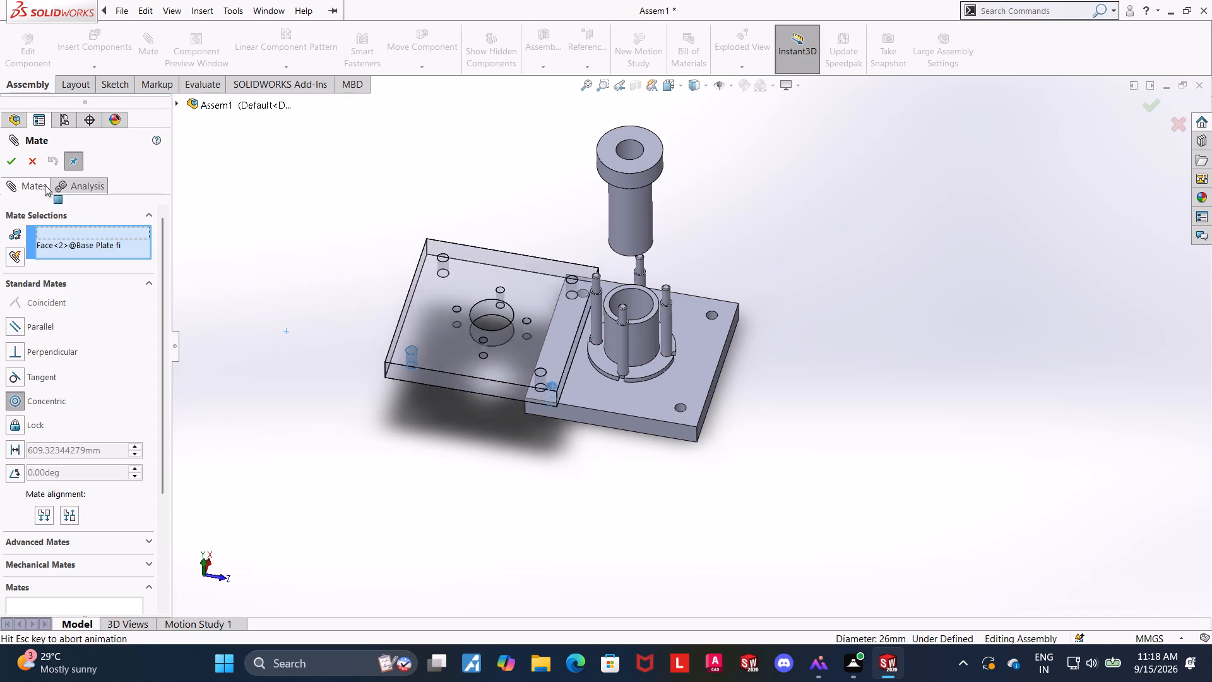
pyautogui.click(4, 162)
# Raise the second base plate above the support pins and swing it roughly into line with the first base plate.
pyautogui.moveTo(674, 361); pyautogui.dragTo(681, 260)
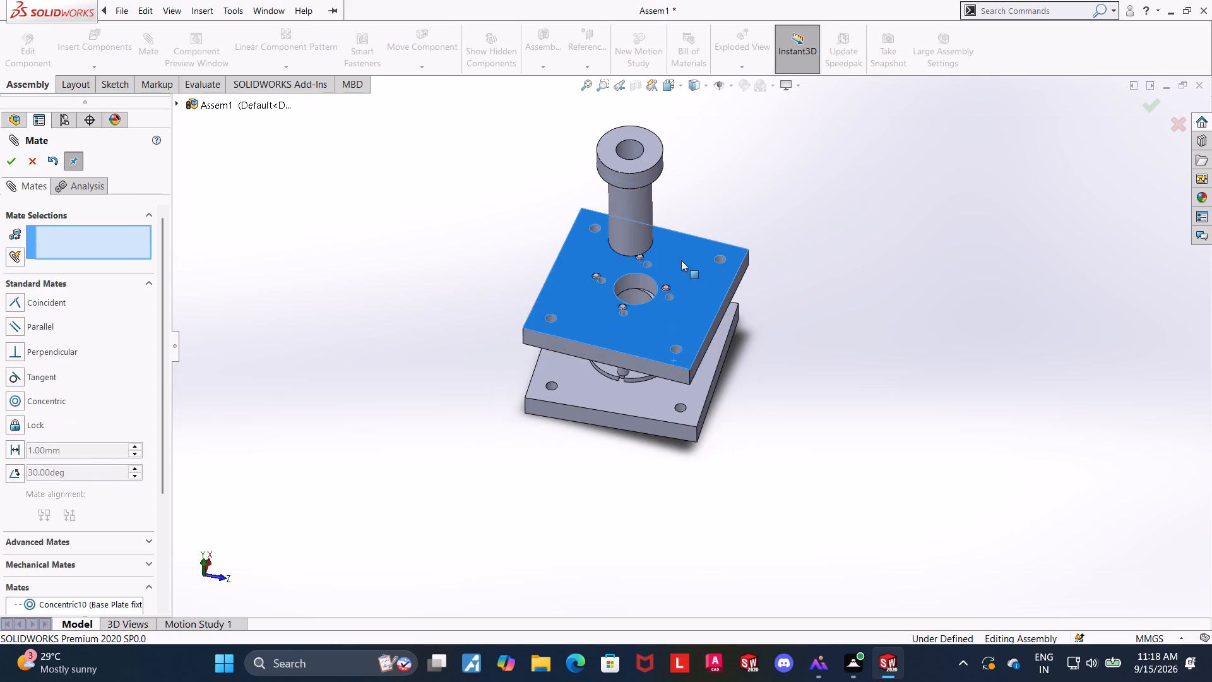
pyautogui.moveTo(681, 260); pyautogui.dragTo(647, 240)
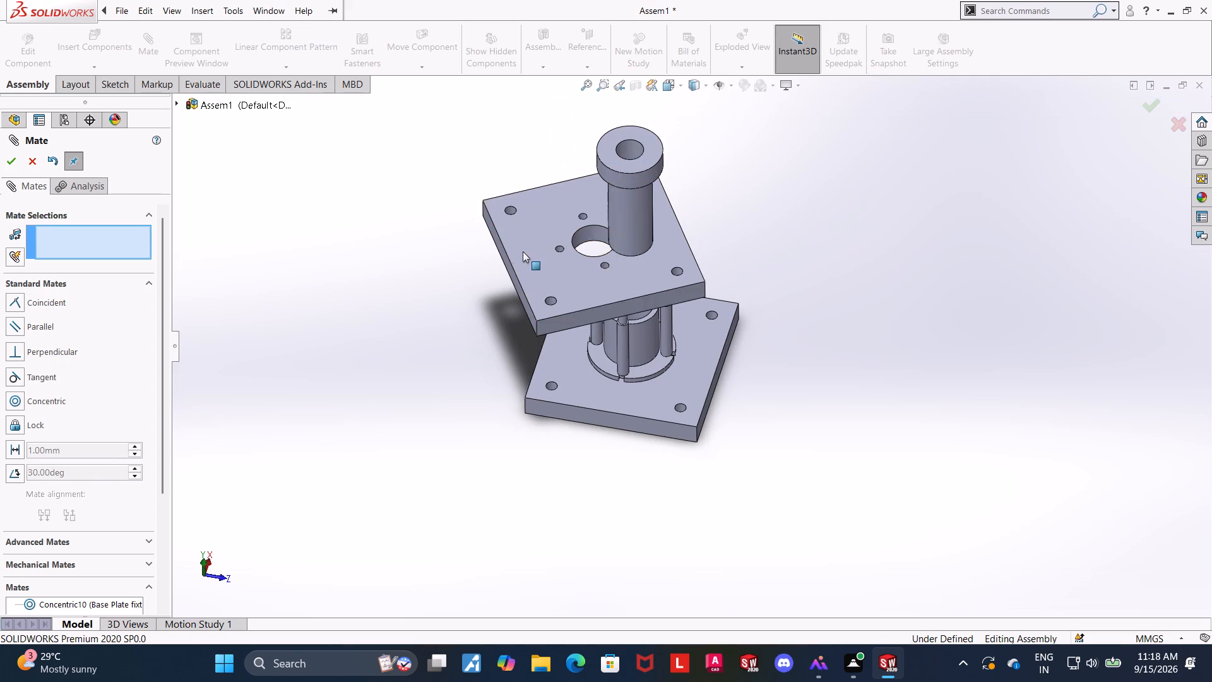
pyautogui.moveTo(523, 251); pyautogui.dragTo(559, 187)
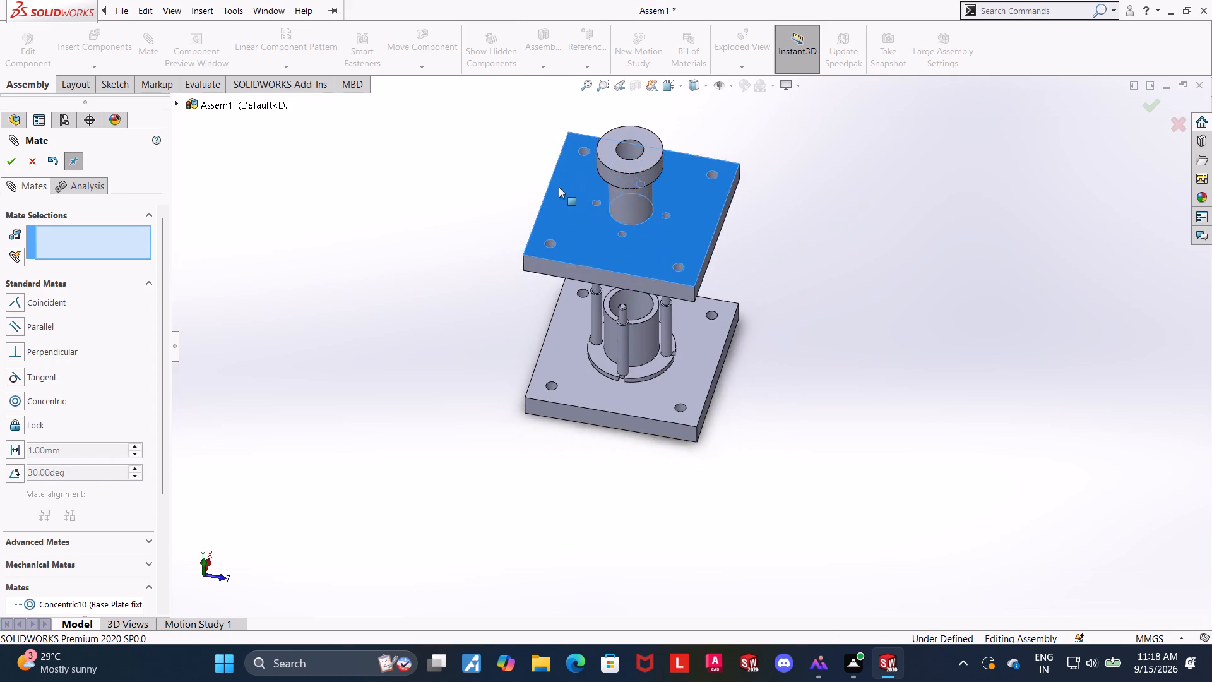
pyautogui.moveTo(559, 187); pyautogui.dragTo(564, 199)
pyautogui.click(889, 317)
# Mate the second base plate's -X, +Z corner hole concentric with the matching corner hole of the first base plate.
pyautogui.scroll(-5, 670, 283)
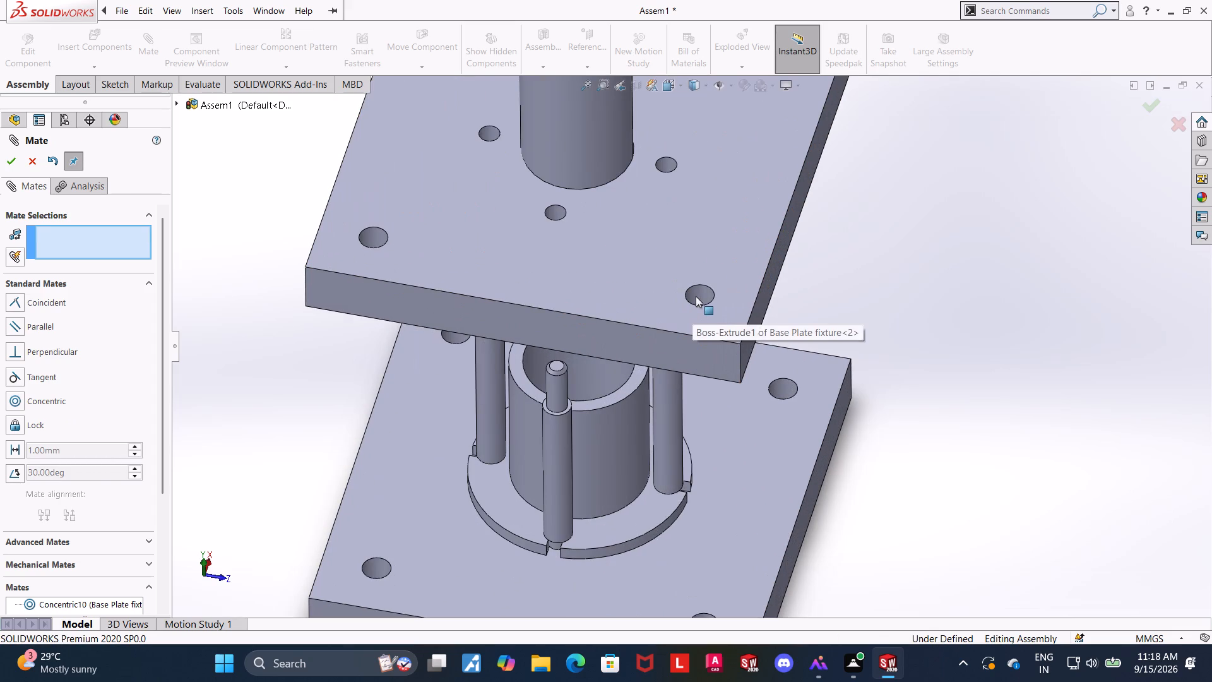
pyautogui.click(702, 294)
pyautogui.scroll(5, 743, 314)
pyautogui.scroll(-5, 694, 437)
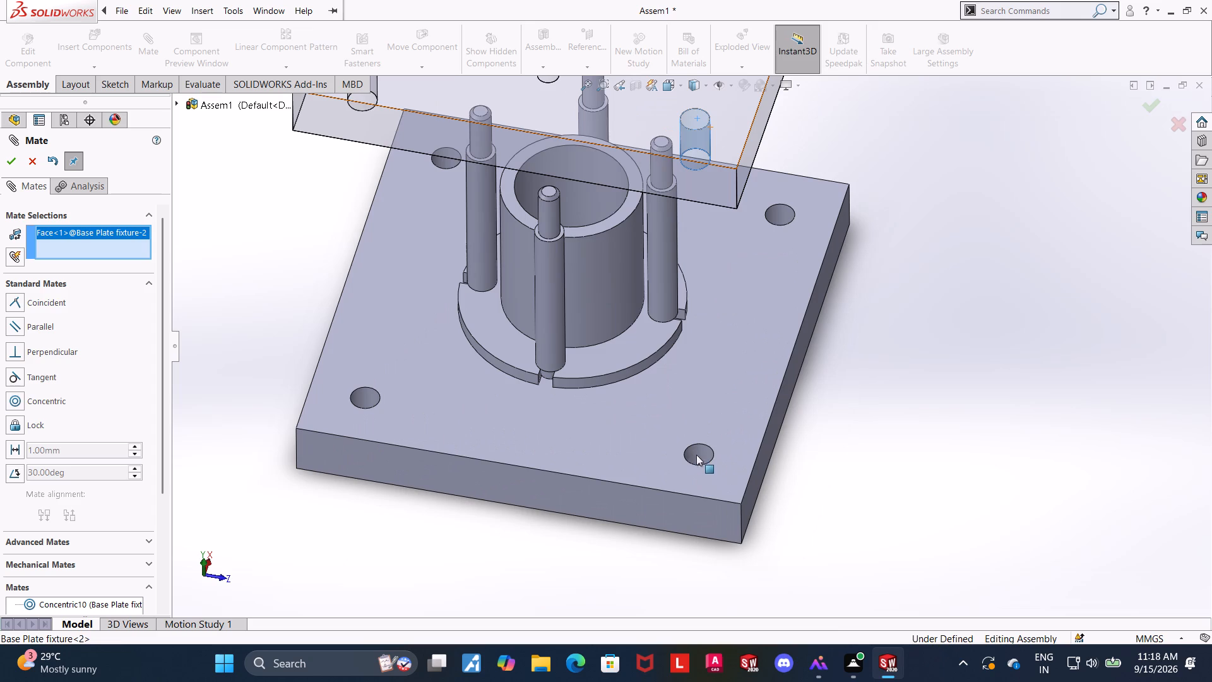
pyautogui.keyDown('ctrl'); pyautogui.doubleClick(696, 453); pyautogui.keyUp('ctrl')
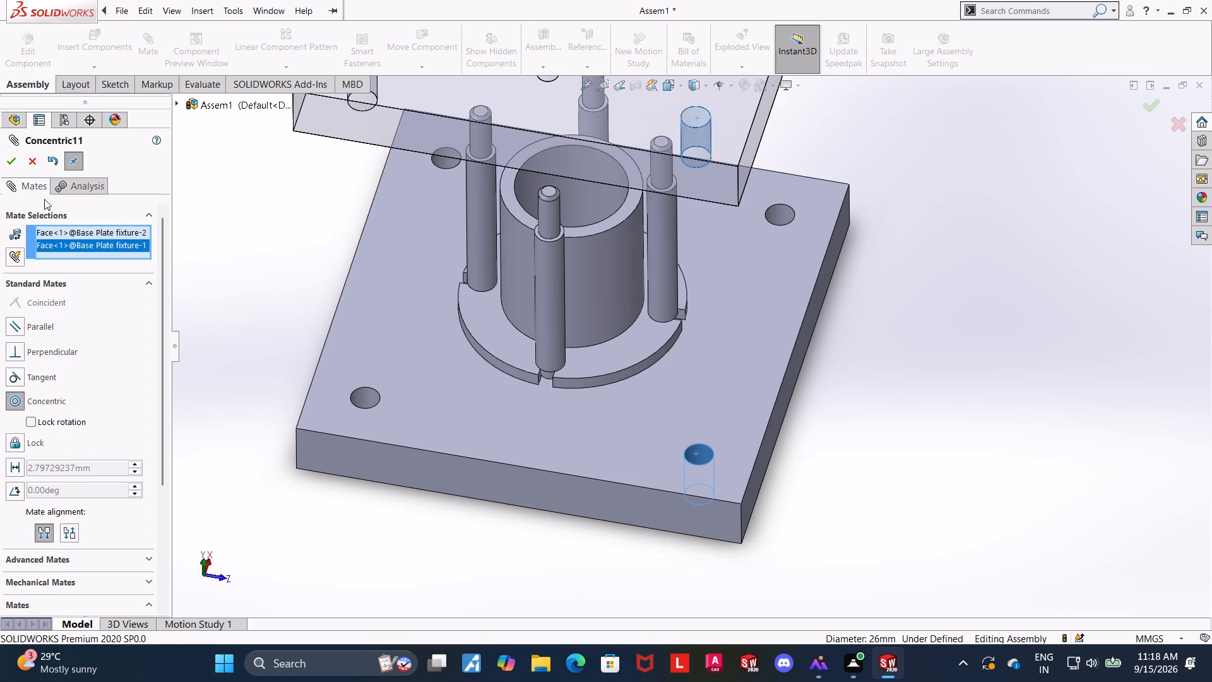
pyautogui.click(14, 160)
# Mate the second base plate's +X, +Z corner hole concentric with the matching corner hole of the first base plate.
pyautogui.scroll(6, 540, 320)
pyautogui.scroll(-5, 703, 170)
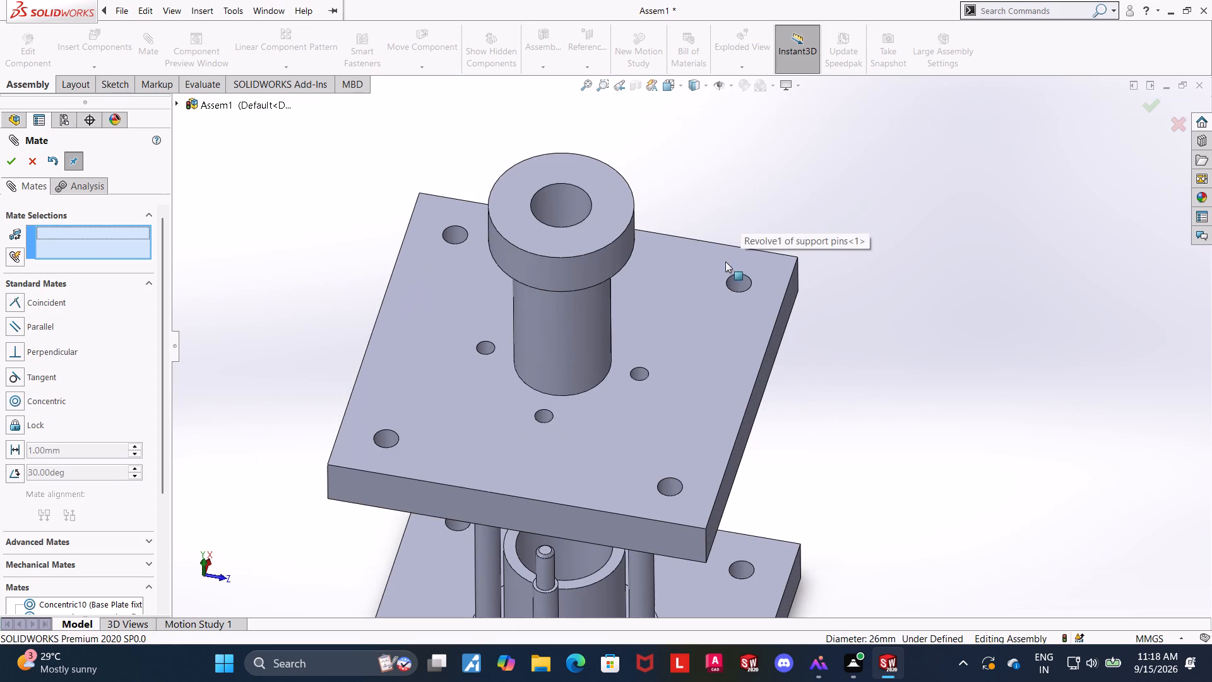
pyautogui.click(739, 283)
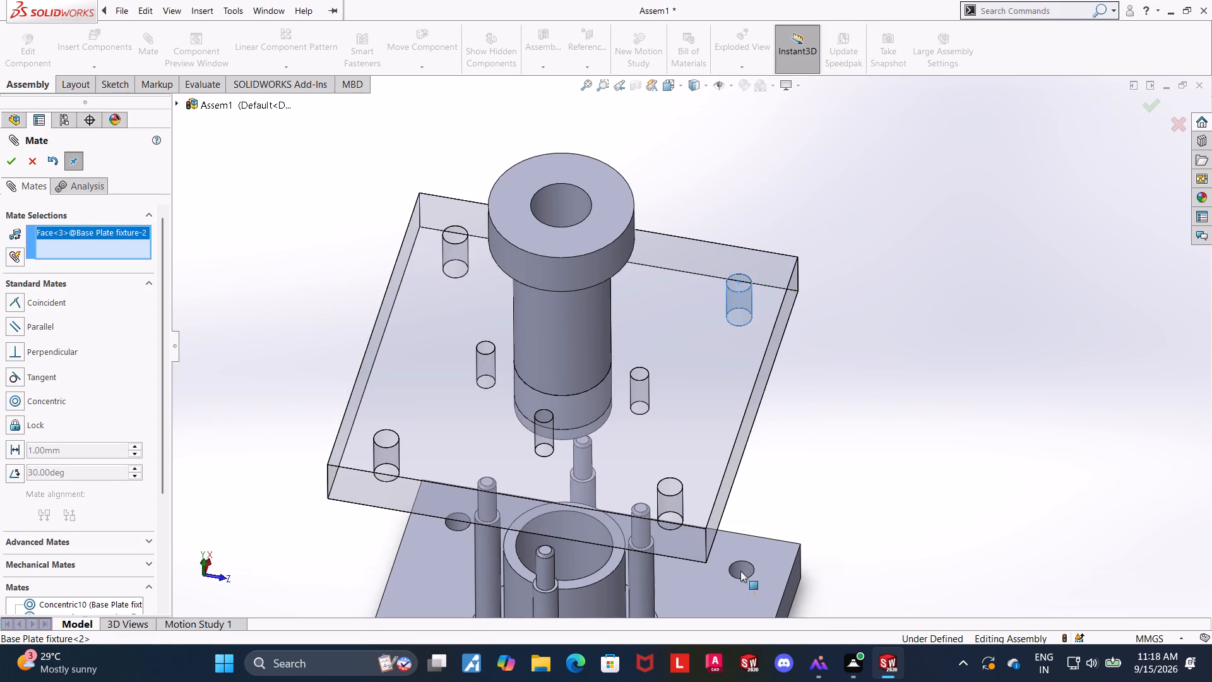
pyautogui.keyDown('ctrl'); pyautogui.click(740, 571); pyautogui.keyUp('ctrl')
pyautogui.click(8, 164)
# Mate the second base plate's +X, -Z corner hole concentric with the matching corner hole of the first base plate.
pyautogui.scroll(4, 267, 303)
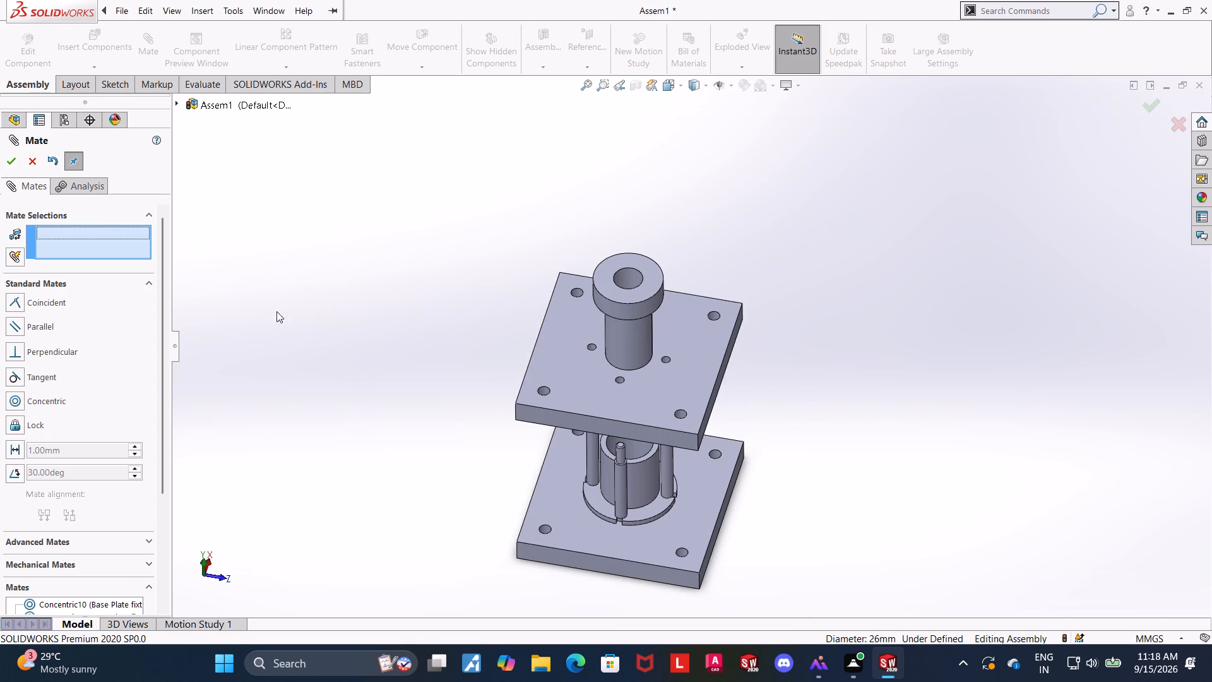
pyautogui.scroll(-5, 540, 242)
pyautogui.click(680, 374)
pyautogui.scroll(6, 554, 387)
pyautogui.scroll(-2, 518, 443)
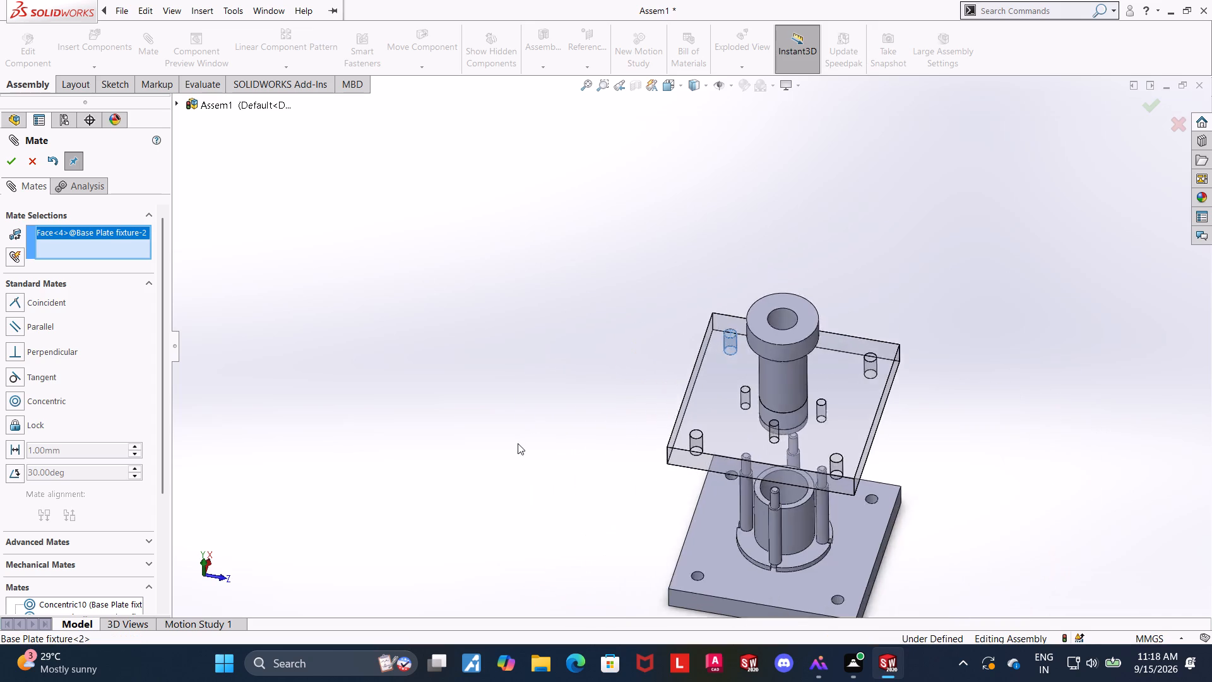
pyautogui.scroll(-2, 518, 443)
pyautogui.moveTo(535, 448); pyautogui.dragTo(568, 451, button='middle')
pyautogui.keyDown('ctrl'); pyautogui.click(757, 475); pyautogui.keyUp('ctrl')
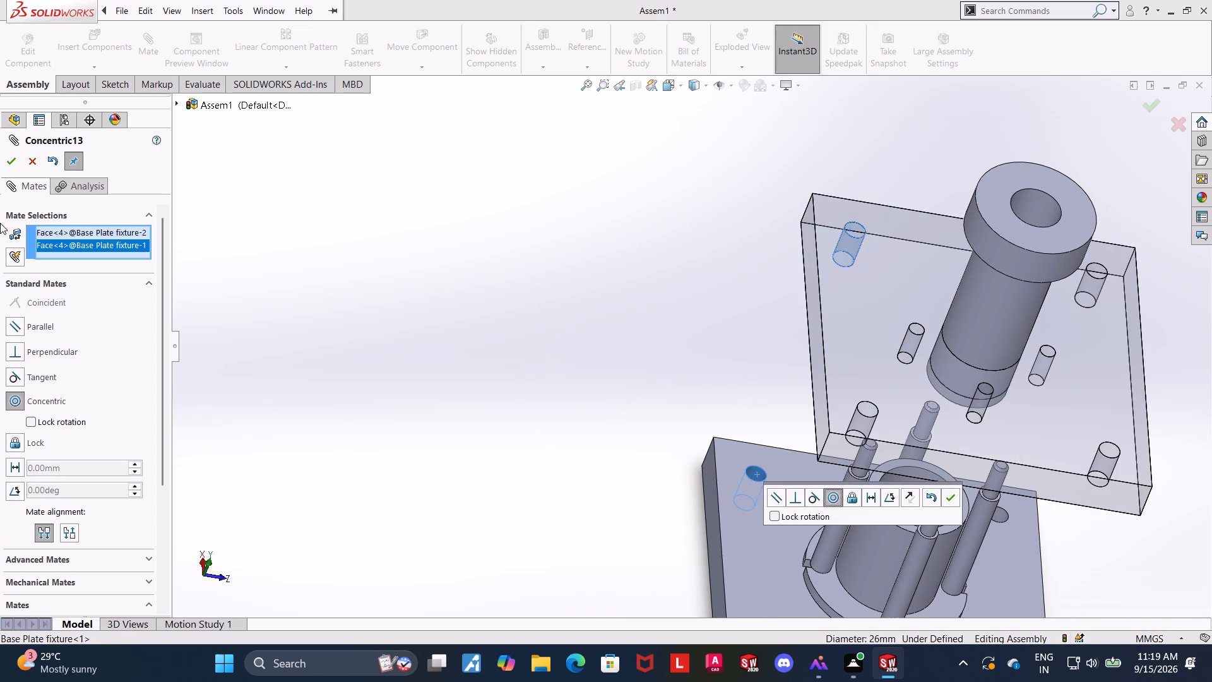
pyautogui.click(6, 159)
pyautogui.click(363, 349)
# Slide the second base plate down over the support pins and back up to check how its holes line up.
pyautogui.scroll(7, 412, 384)
pyautogui.scroll(-4, 772, 419)
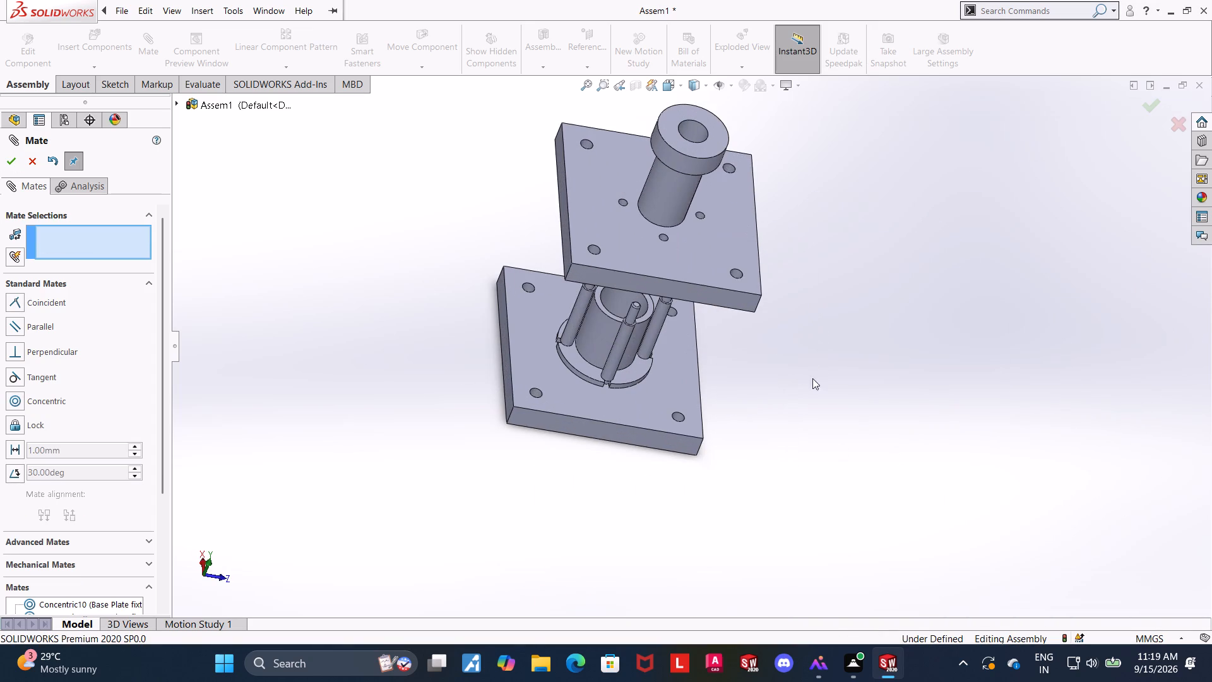
pyautogui.moveTo(701, 237); pyautogui.dragTo(668, 312)
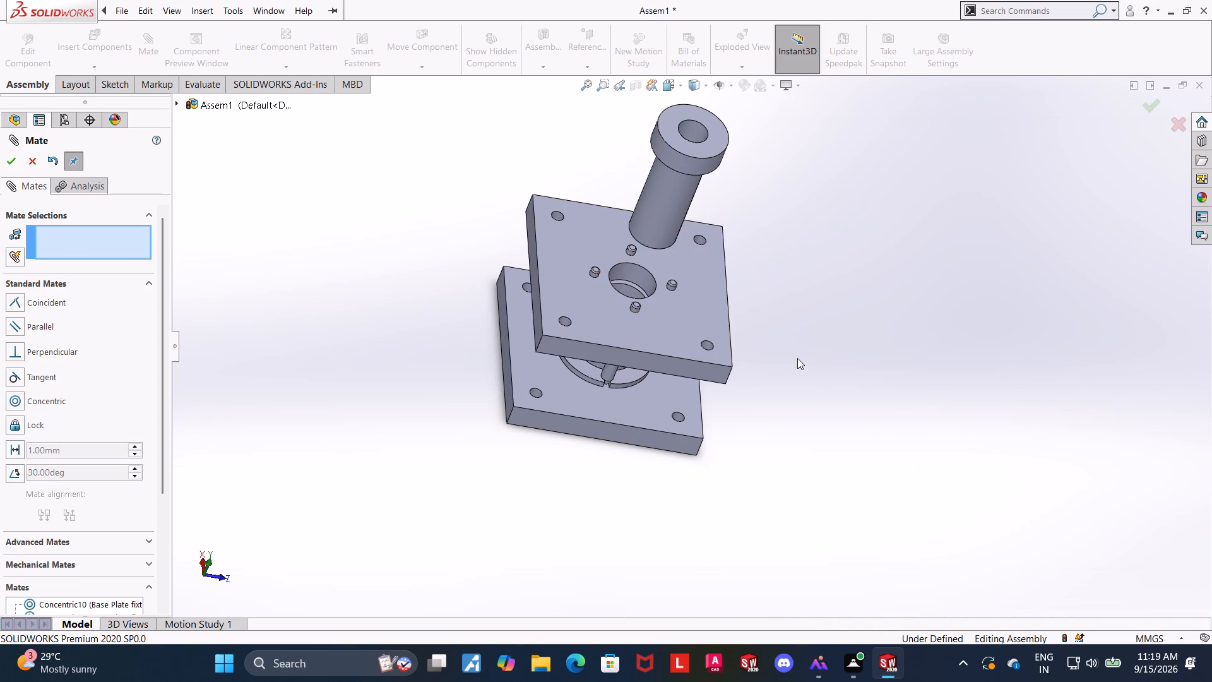
pyautogui.scroll(-2, 831, 357)
pyautogui.moveTo(701, 337); pyautogui.dragTo(697, 259, button='middle')
pyautogui.scroll(-2, 656, 236)
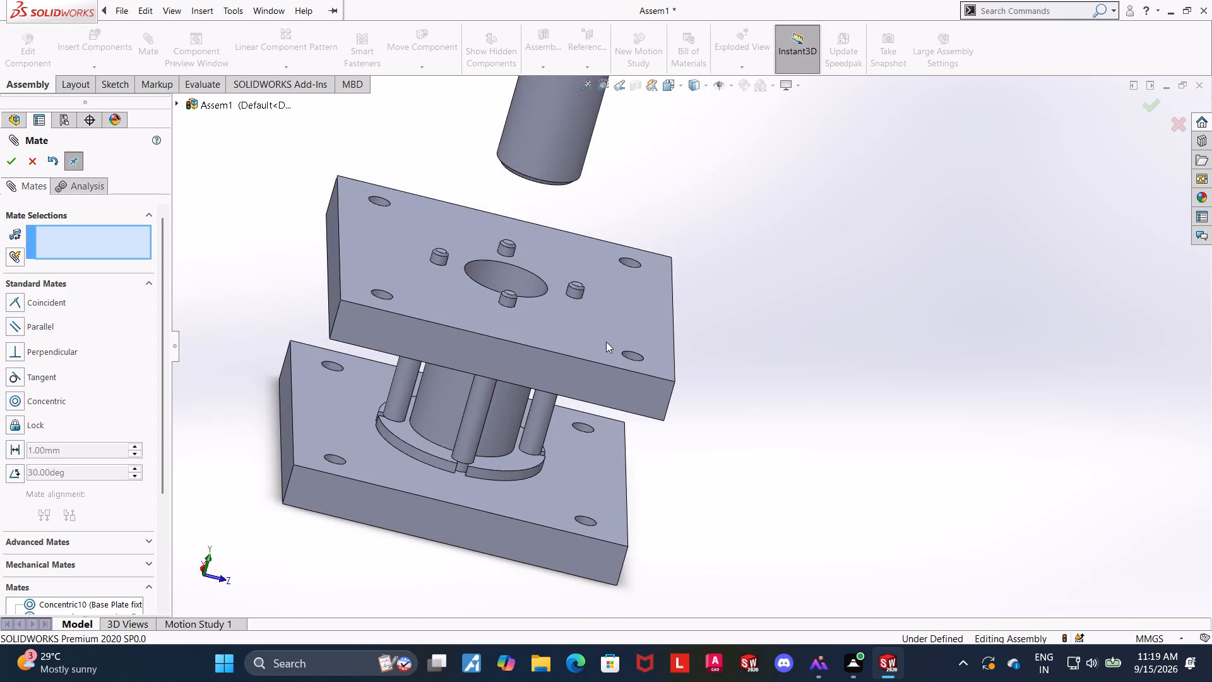
pyautogui.moveTo(597, 364); pyautogui.dragTo(619, 277)
# Mate the -X support pin's narrow upper end concentric with the small -X hole around the second base plate's bore.
pyautogui.click(469, 342)
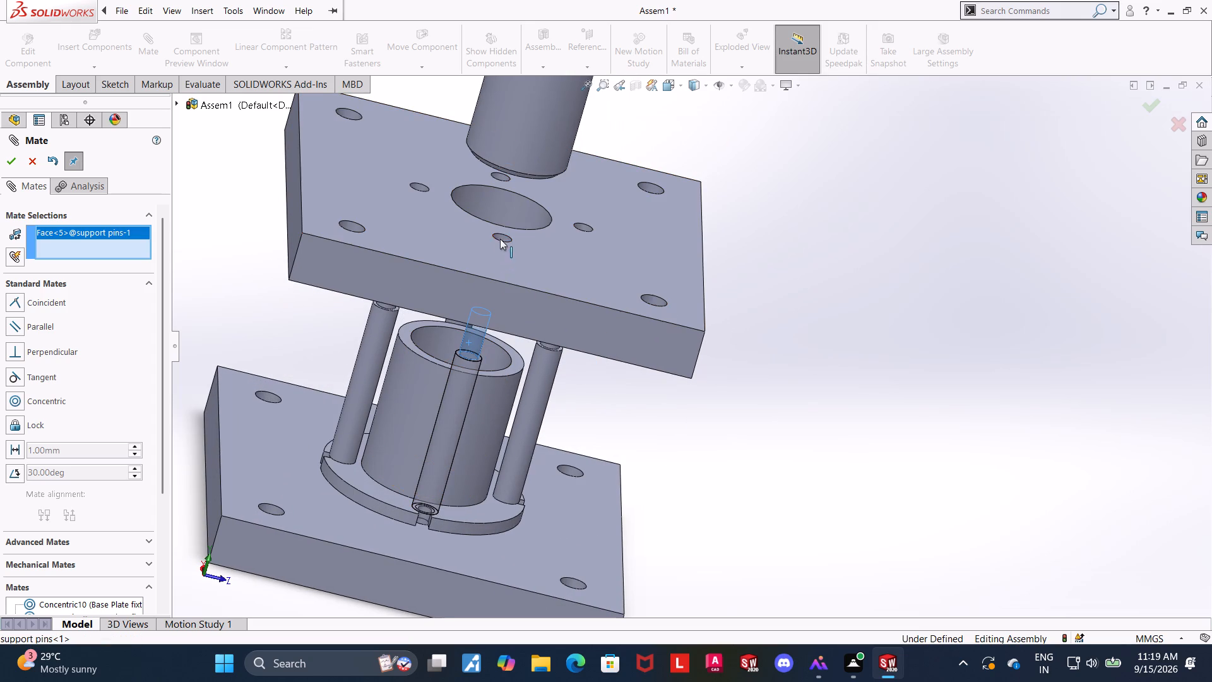
pyautogui.keyDown('ctrl'); pyautogui.click(501, 237); pyautogui.keyUp('ctrl')
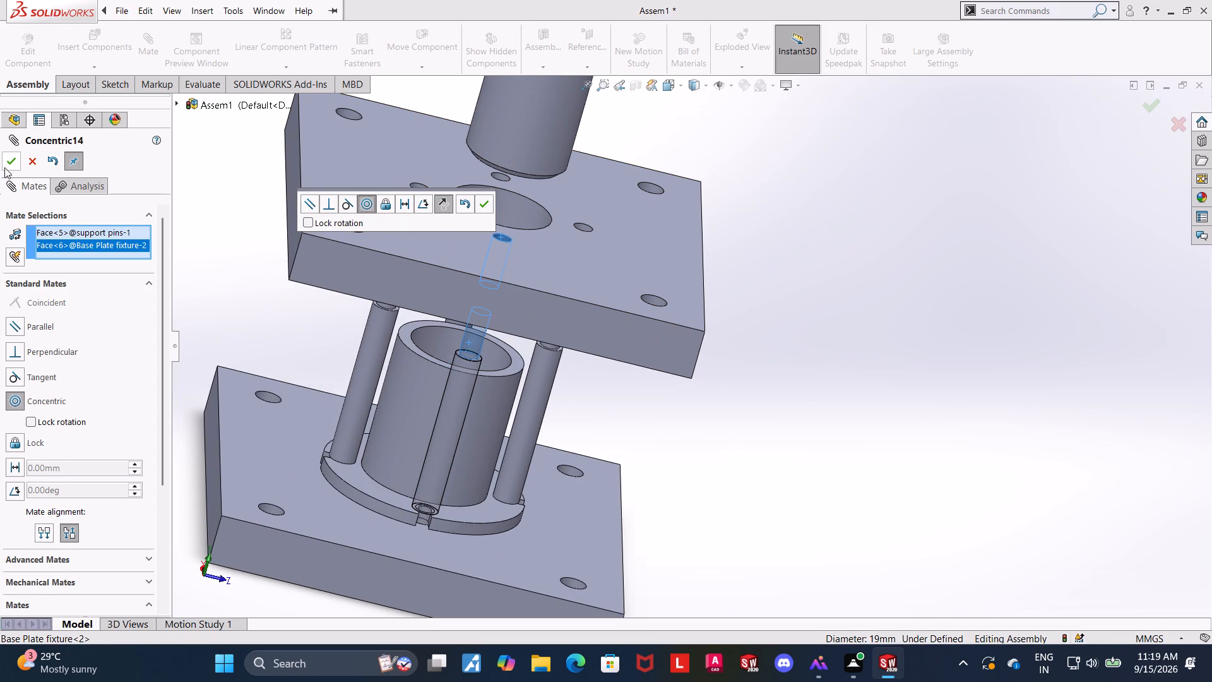
pyautogui.click(9, 162)
# Mate the second base plate's small -Z hole concentric with the narrow upper end of the -Z support pin.
pyautogui.scroll(3, 654, 334)
pyautogui.scroll(-5, 529, 212)
pyautogui.moveTo(528, 160); pyautogui.dragTo(528, 189, button='middle')
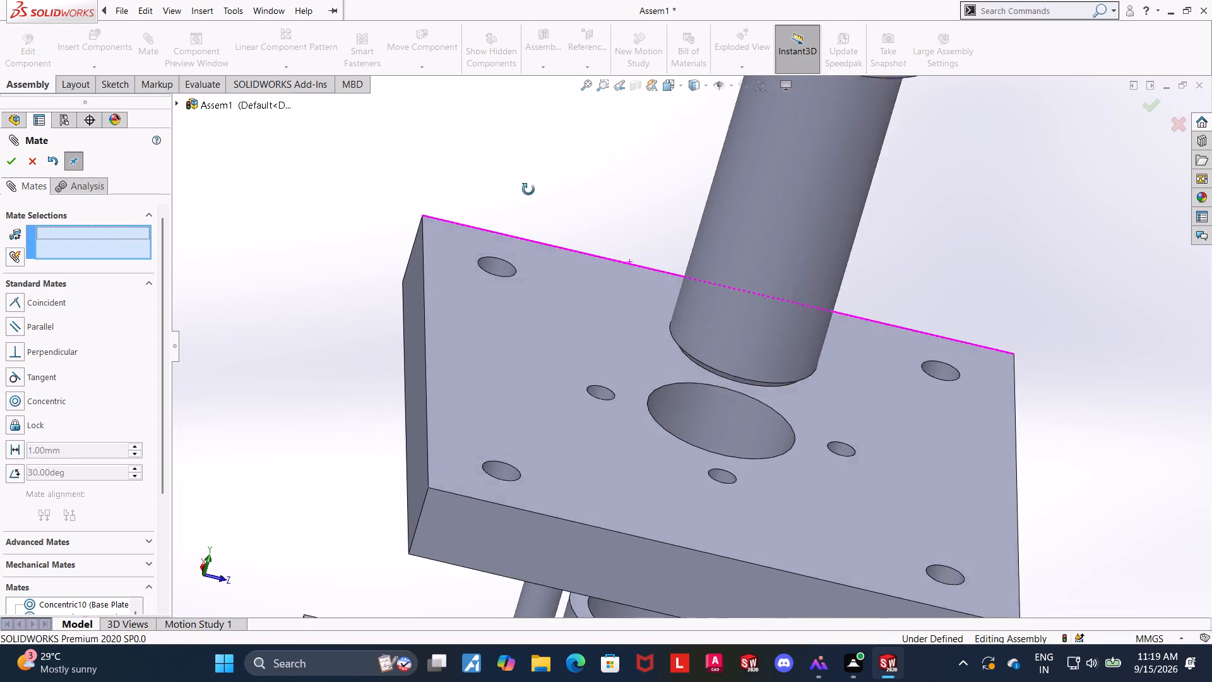
pyautogui.moveTo(528, 189); pyautogui.dragTo(530, 200, button='middle')
pyautogui.scroll(1, 530, 194)
pyautogui.click(621, 414)
pyautogui.scroll(3, 513, 454)
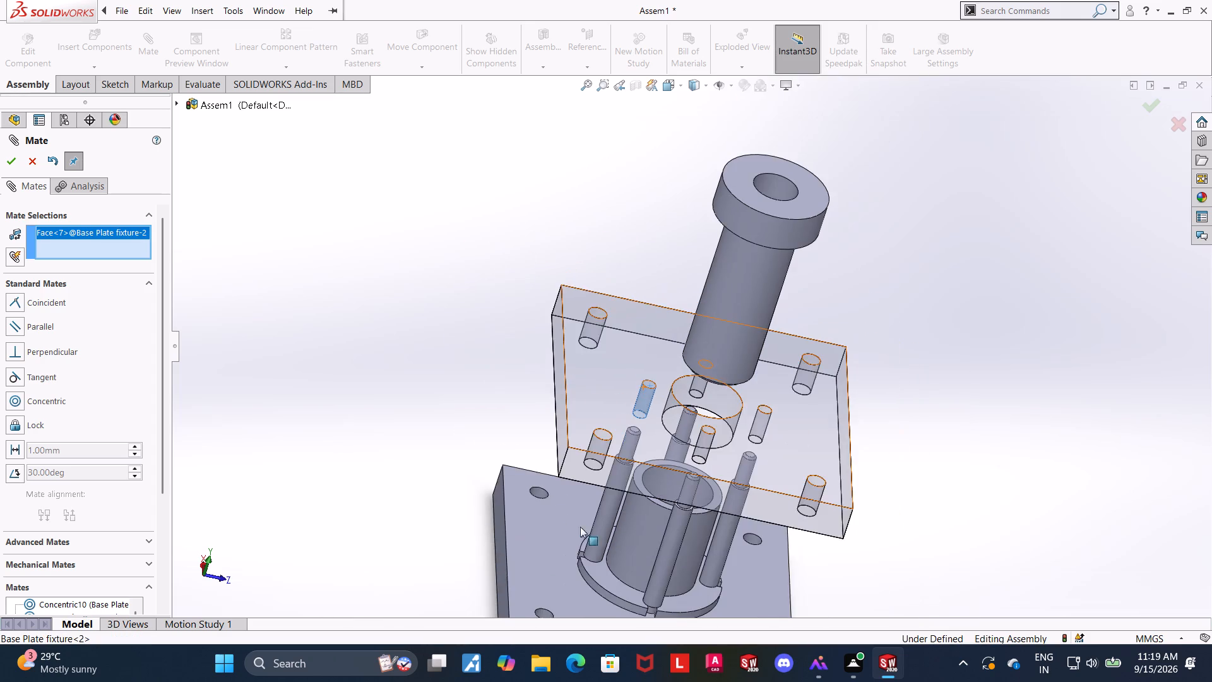
pyautogui.scroll(-6, 629, 532)
pyautogui.moveTo(492, 460); pyautogui.dragTo(516, 373, button='middle')
pyautogui.scroll(4, 677, 216)
pyautogui.scroll(-2, 706, 181)
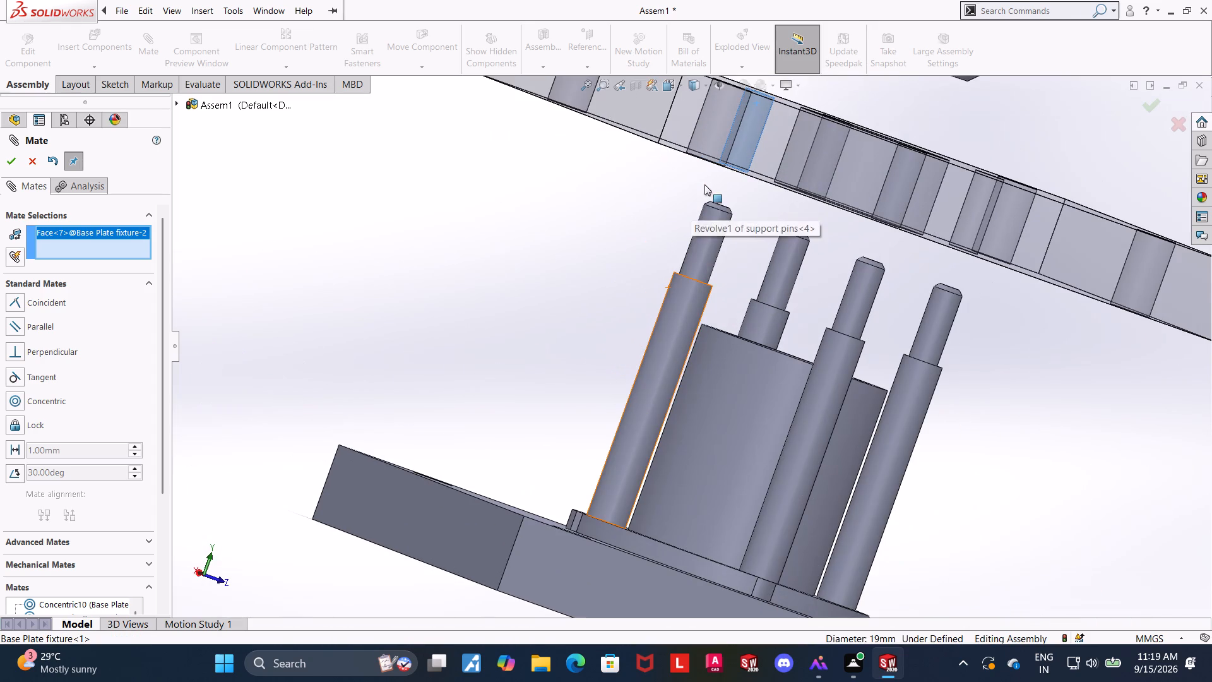
pyautogui.keyDown('ctrl'); pyautogui.click(700, 246); pyautogui.keyUp('ctrl')
pyautogui.click(16, 164)
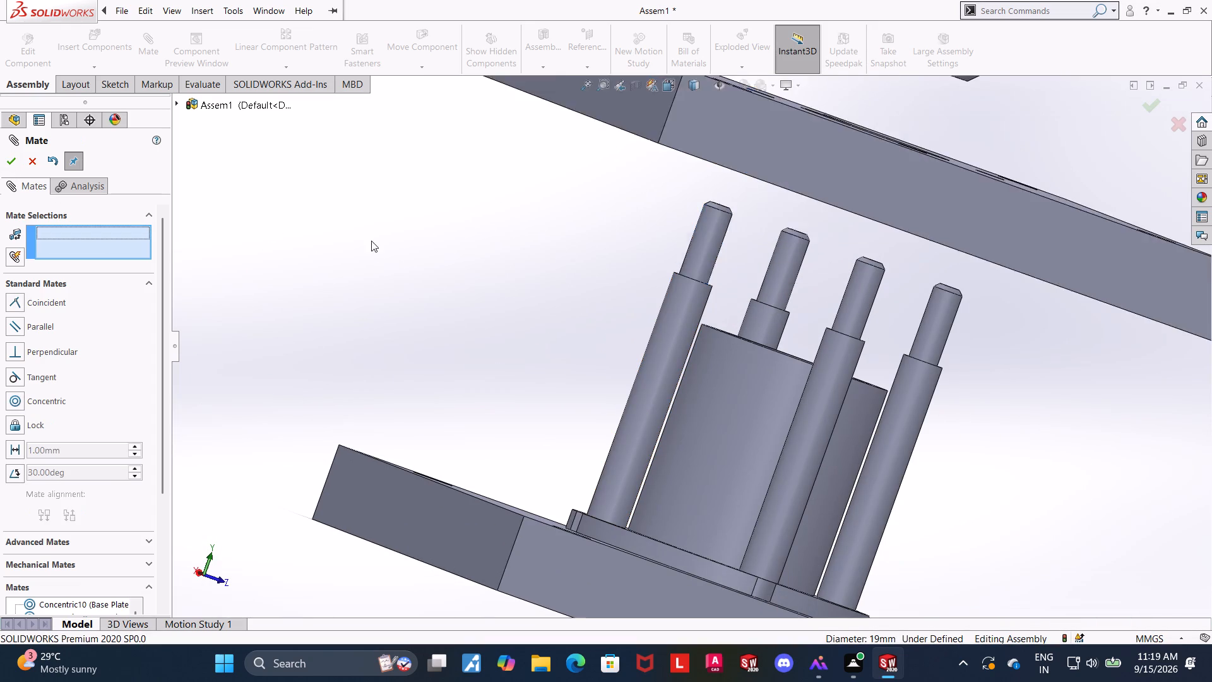
# Mate the second base plate's small +Z hole concentric with the narrow upper end of the +Z support pin.
pyautogui.scroll(6, 367, 240)
pyautogui.moveTo(585, 259); pyautogui.dragTo(566, 330, button='middle')
pyautogui.scroll(-4, 869, 266)
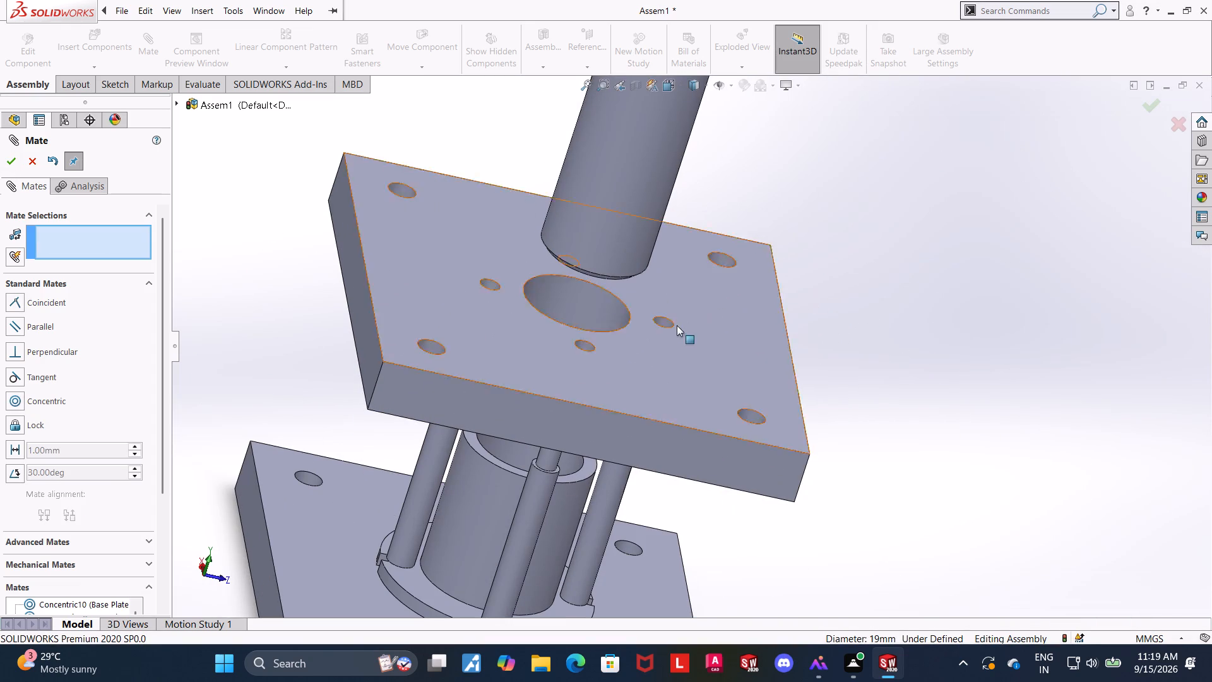
pyautogui.click(665, 322)
pyautogui.moveTo(845, 402); pyautogui.dragTo(828, 308, button='middle')
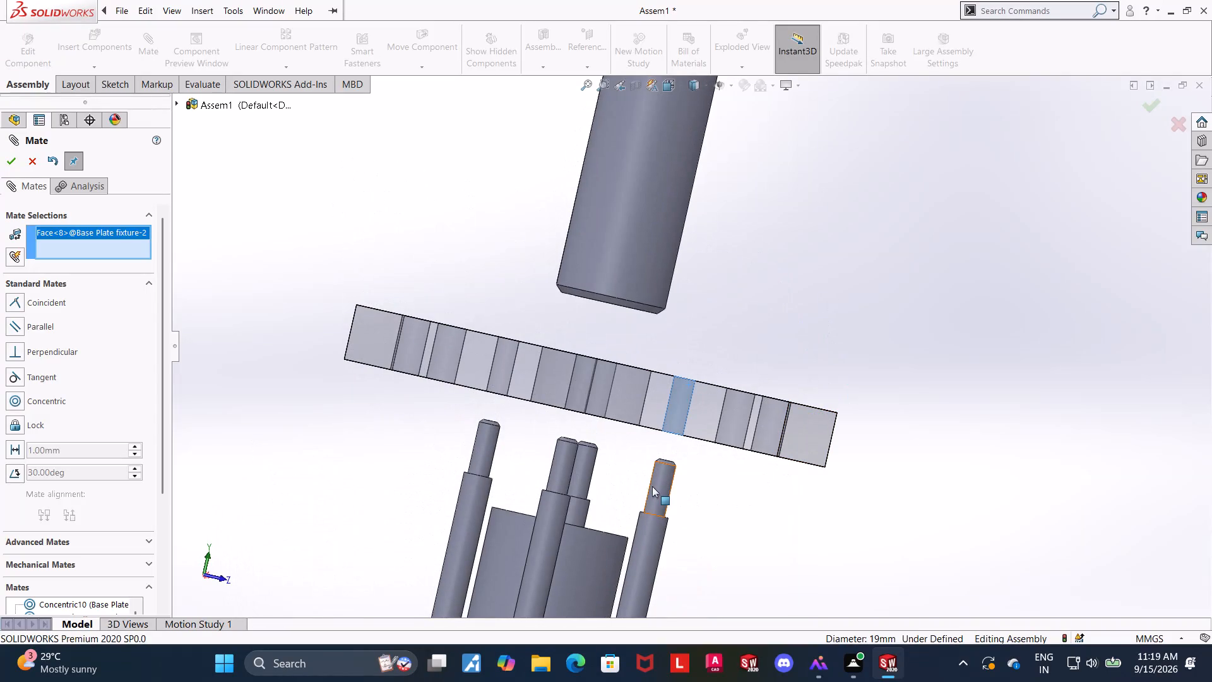
pyautogui.click(652, 486)
pyautogui.click(13, 167)
# Mate the narrow upper end of the +X support pin concentric with the second base plate's small +X hole.
pyautogui.scroll(5, 554, 320)
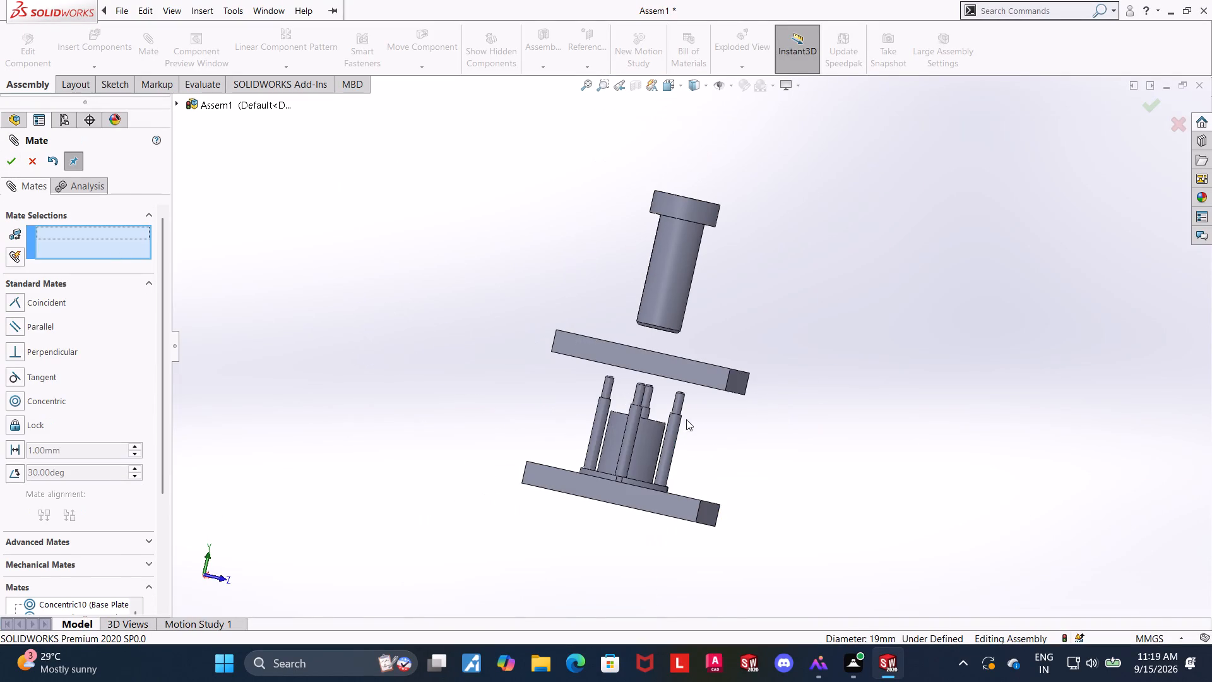
pyautogui.scroll(-2, 749, 418)
pyautogui.moveTo(746, 419); pyautogui.dragTo(686, 430, button='middle')
pyautogui.moveTo(746, 393); pyautogui.dragTo(701, 370, button='middle')
pyautogui.scroll(-3, 678, 370)
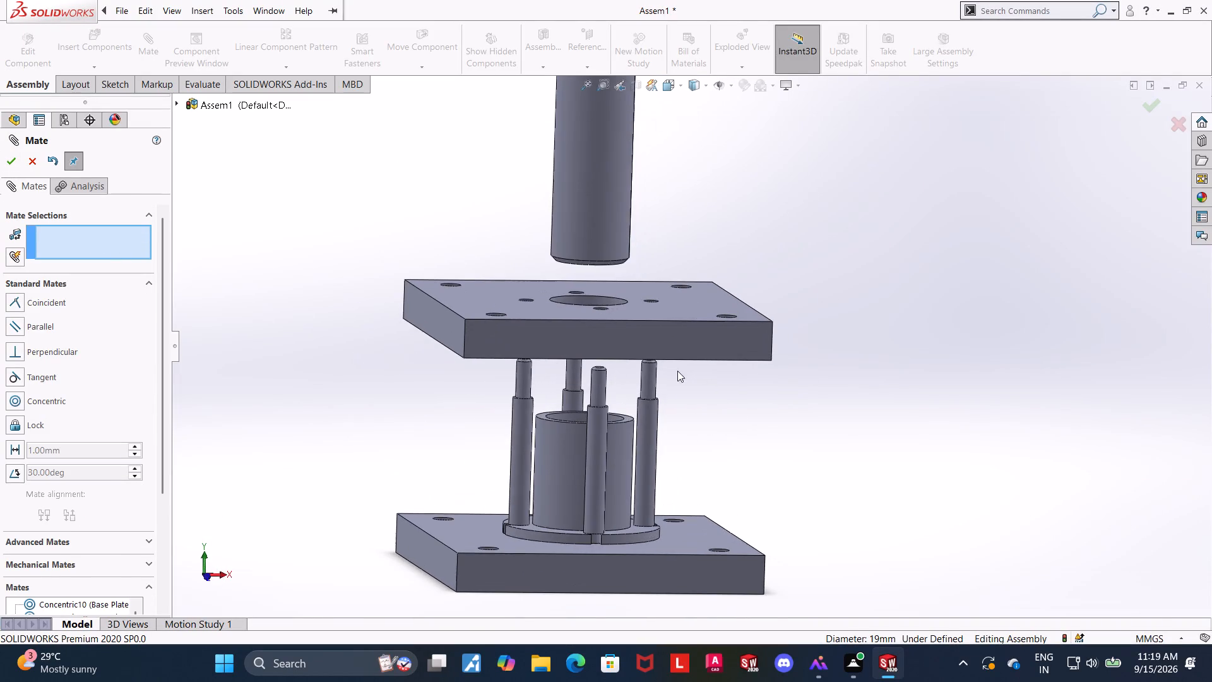
pyautogui.click(639, 378)
pyautogui.moveTo(830, 309); pyautogui.dragTo(832, 376, button='middle')
pyautogui.scroll(-5, 629, 191)
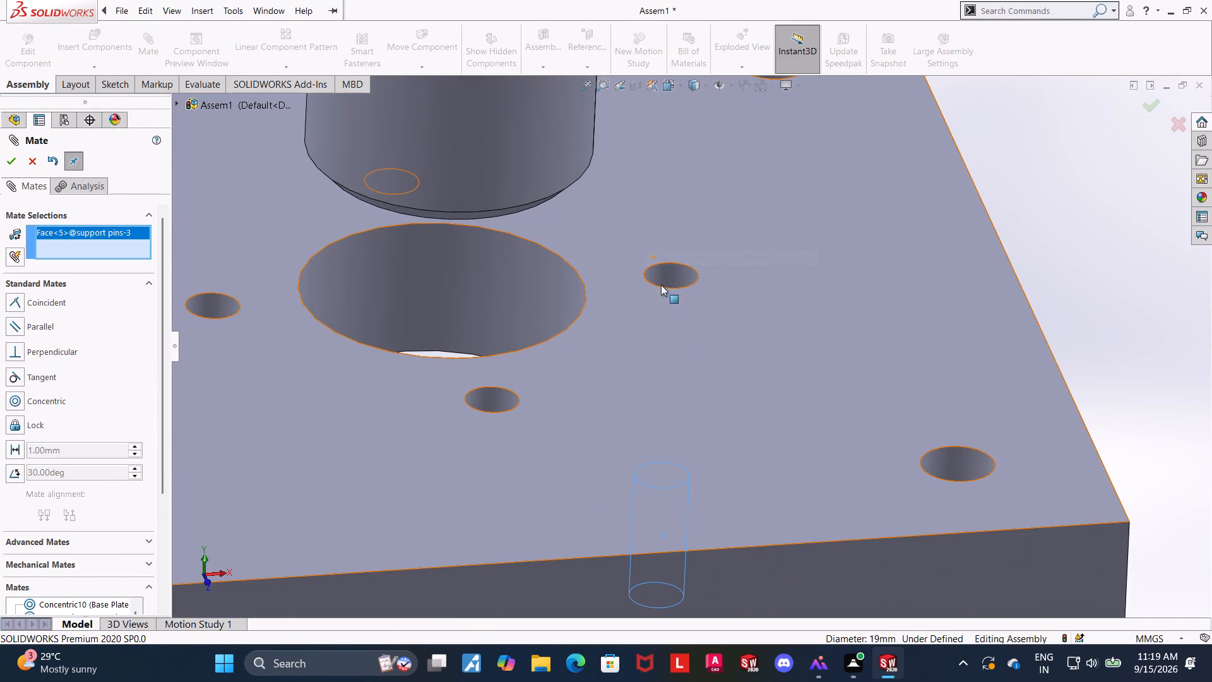
pyautogui.click(671, 279)
pyautogui.click(15, 167)
# Slide the second base plate down over the four support pins to check the fit, raise it clear above them, and finish mating.
pyautogui.scroll(5, 891, 300)
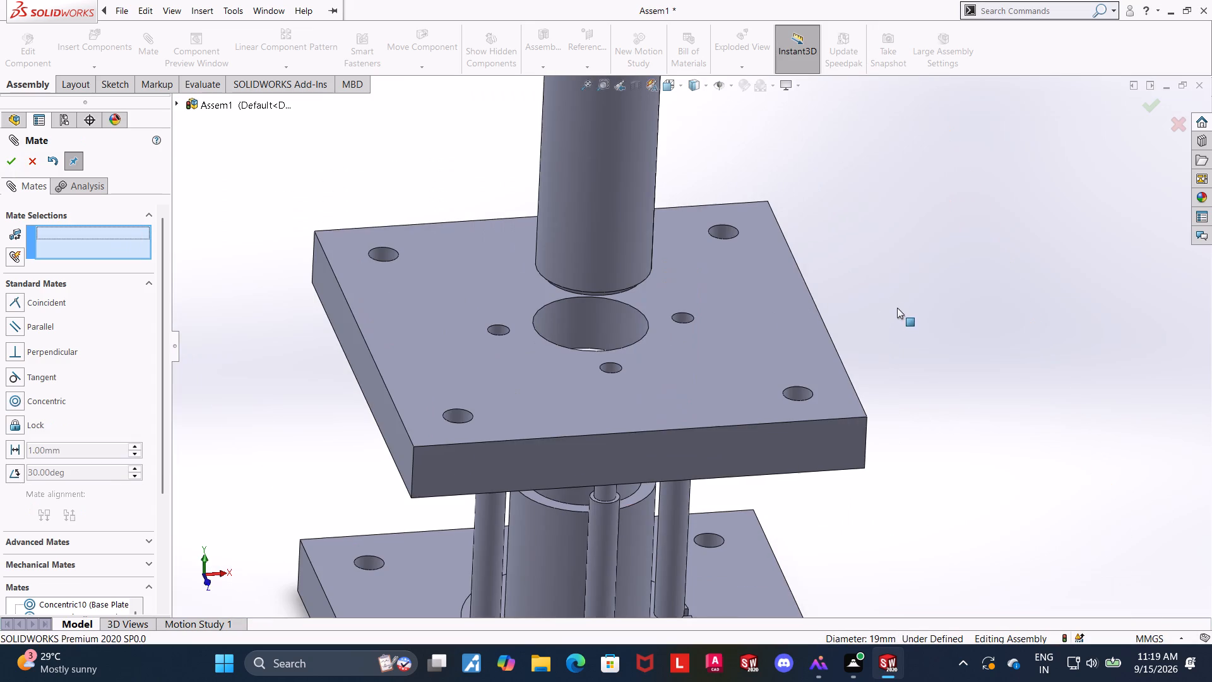
pyautogui.click(904, 312)
pyautogui.moveTo(692, 333); pyautogui.dragTo(697, 439)
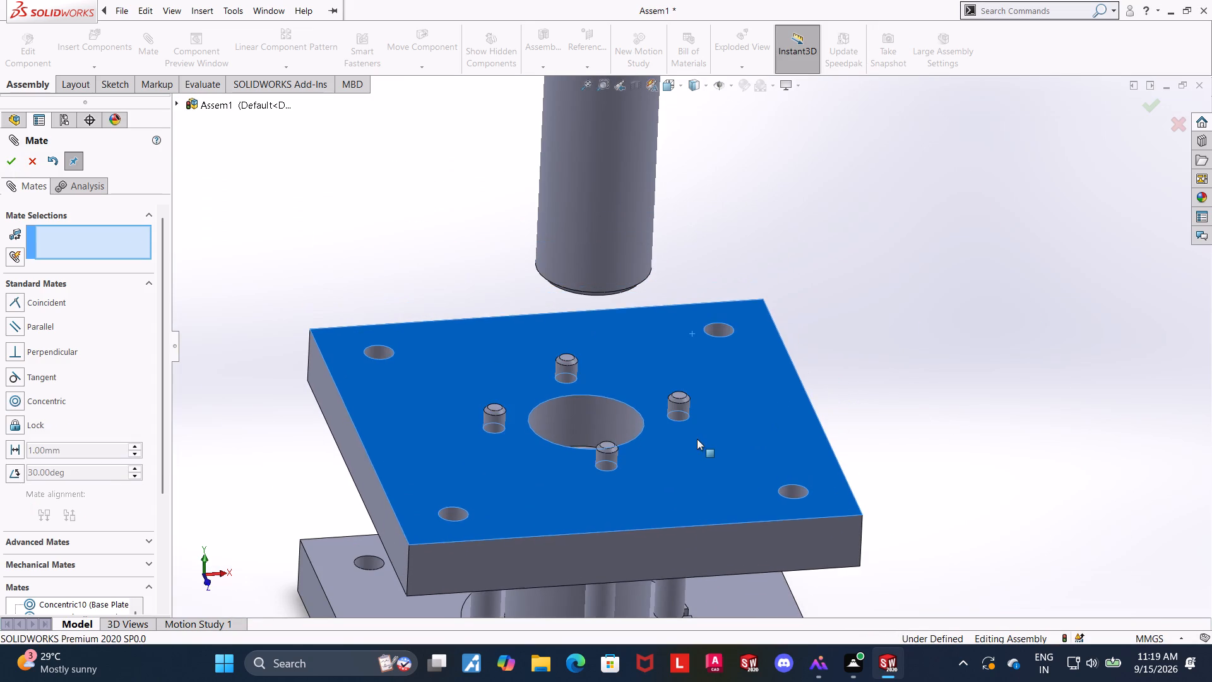
pyautogui.moveTo(697, 439); pyautogui.dragTo(697, 436)
pyautogui.moveTo(932, 433); pyautogui.dragTo(929, 308, button='middle')
pyautogui.scroll(1, 929, 308)
pyautogui.moveTo(885, 352); pyautogui.dragTo(889, 432, button='middle')
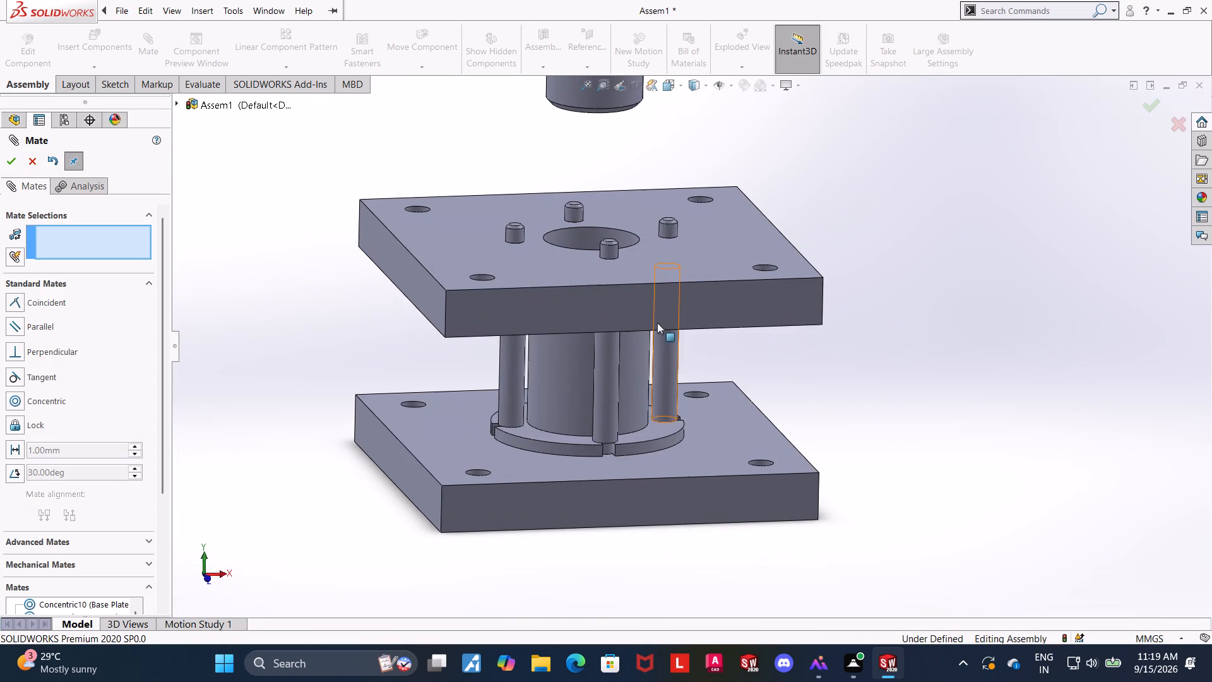
pyautogui.moveTo(663, 302); pyautogui.dragTo(663, 254)
pyautogui.moveTo(1022, 244); pyautogui.dragTo(1019, 186, button='middle')
pyautogui.moveTo(701, 268); pyautogui.dragTo(701, 259)
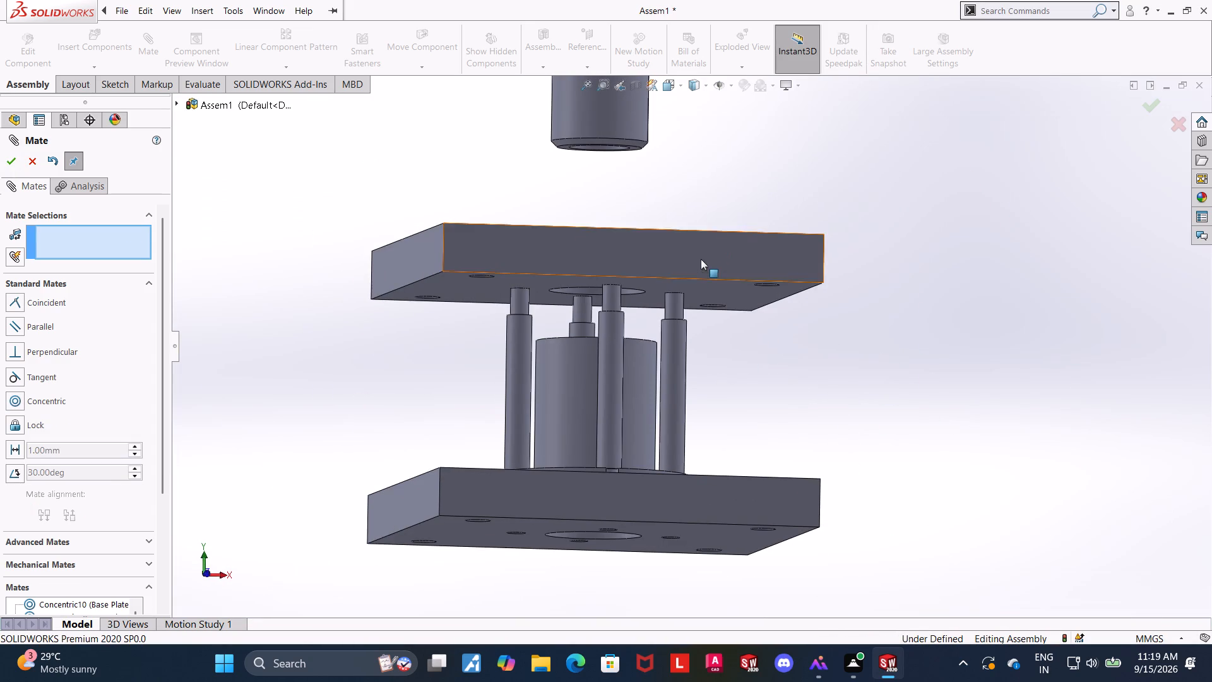
pyautogui.moveTo(701, 259); pyautogui.dragTo(702, 220)
pyautogui.moveTo(686, 222); pyautogui.dragTo(684, 161)
pyautogui.click(842, 276)
pyautogui.moveTo(812, 249); pyautogui.dragTo(820, 288, button='middle')
pyautogui.scroll(3, 726, 296)
pyautogui.click(31, 160)
# Insert a second Disk into the assembly, placed freely on the -X side of the base plates.
pyautogui.click(99, 50)
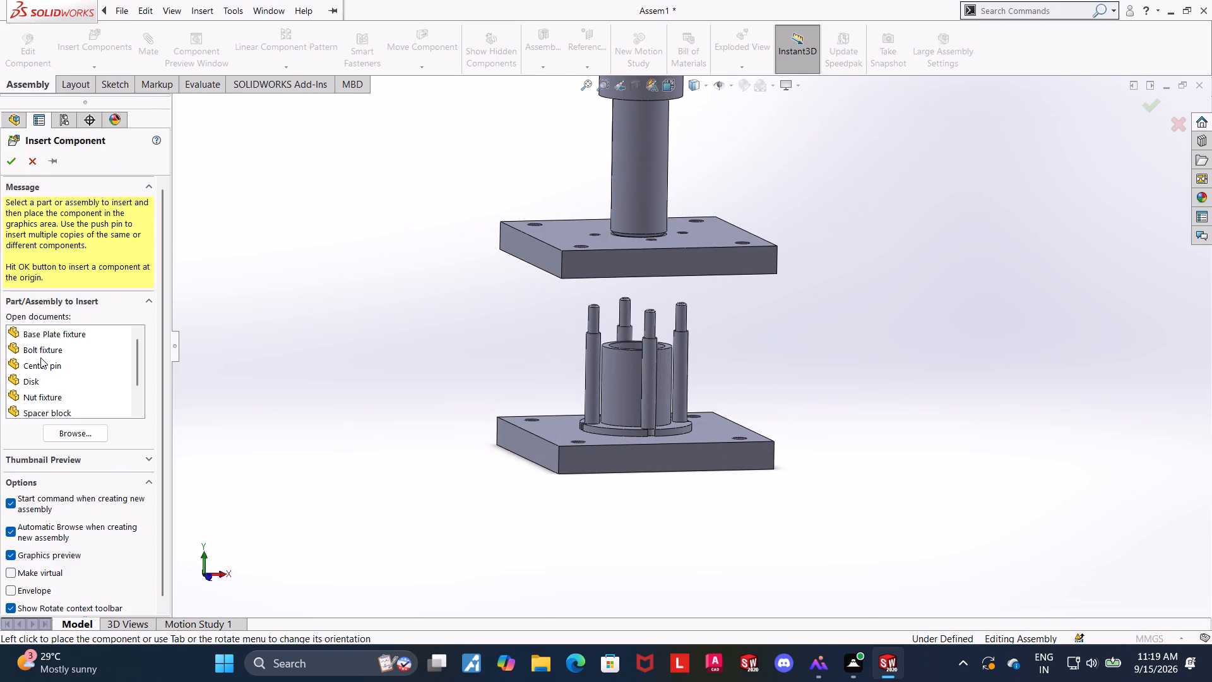
pyautogui.click(39, 380)
pyautogui.click(401, 344)
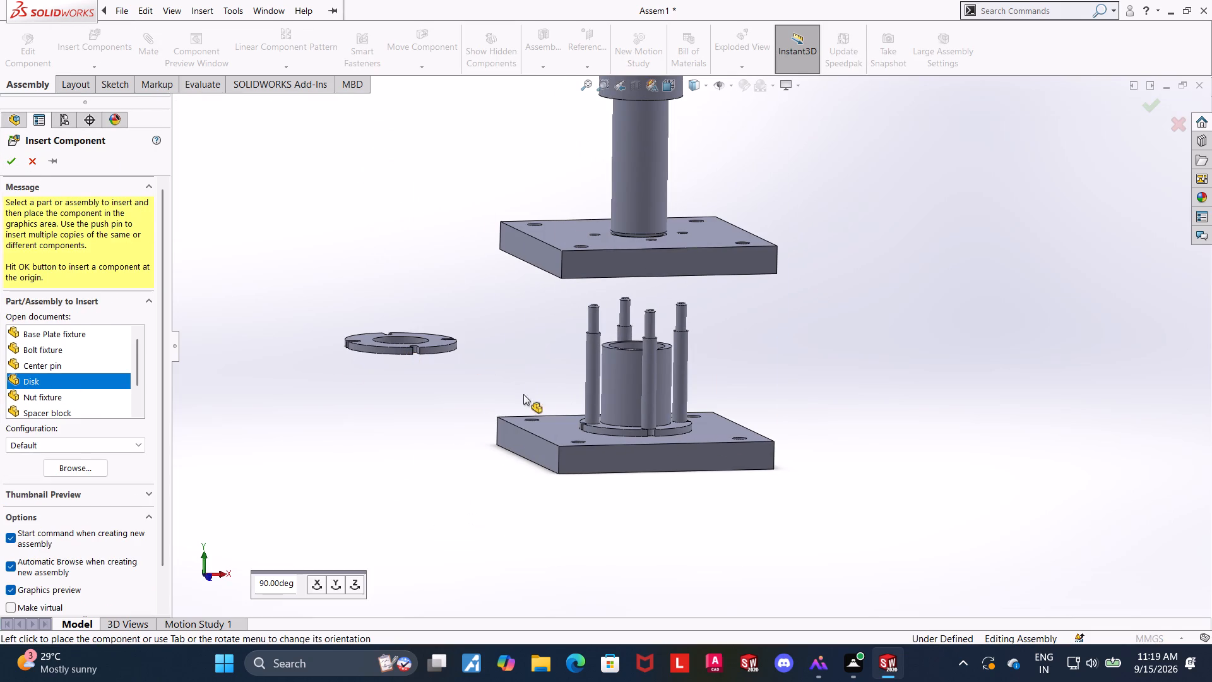
pyautogui.moveTo(446, 407); pyautogui.dragTo(445, 455, button='middle')
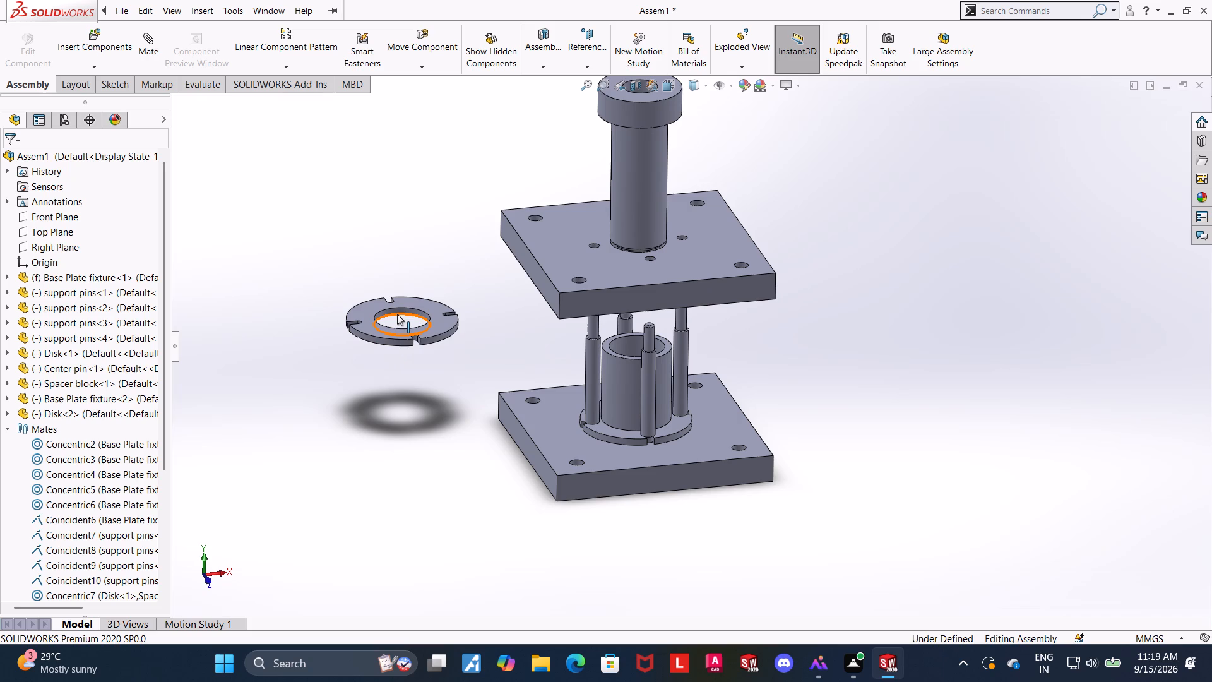
# Mate the second disk's center bore concentric with the second base plate's central bore.
pyautogui.click(398, 311)
pyautogui.moveTo(458, 432); pyautogui.dragTo(490, 266, button='middle')
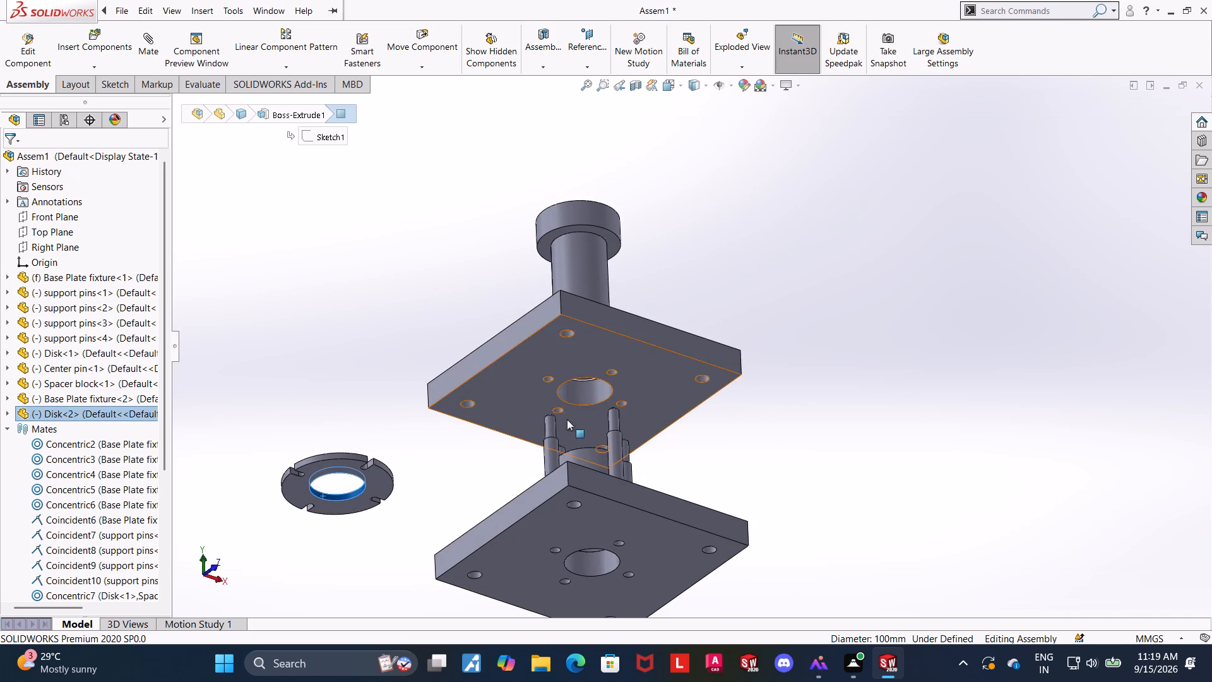
pyautogui.click(579, 400)
pyautogui.click(153, 56)
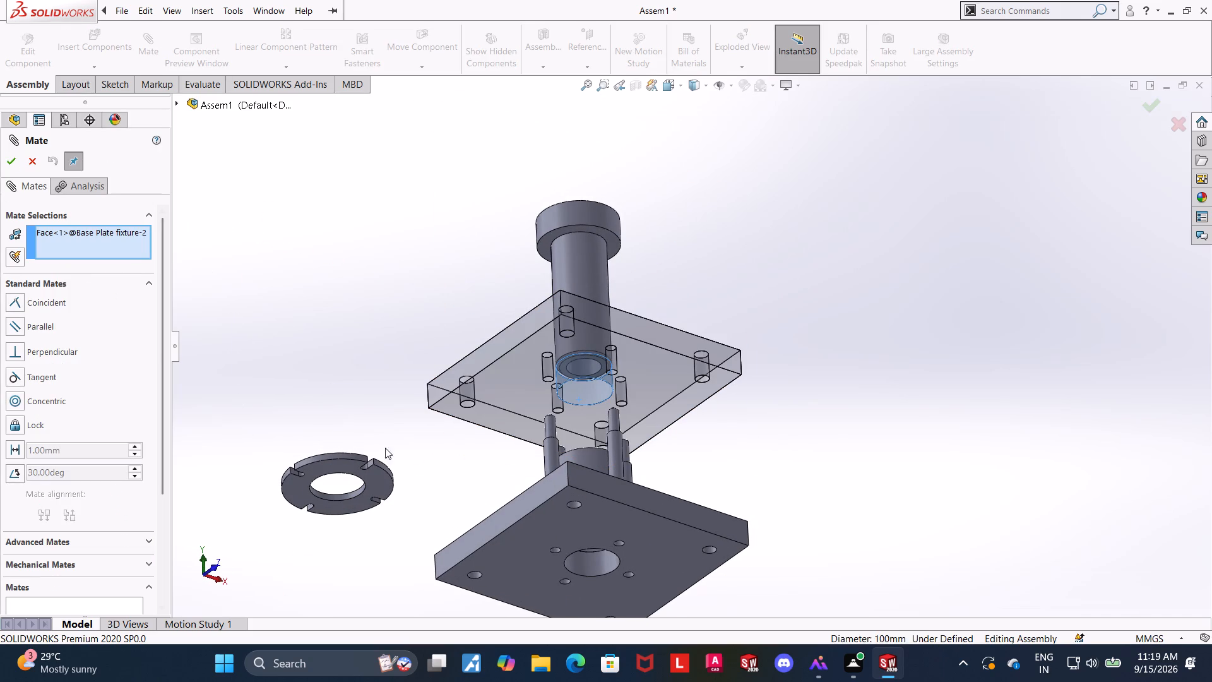
pyautogui.click(336, 498)
pyautogui.click(12, 166)
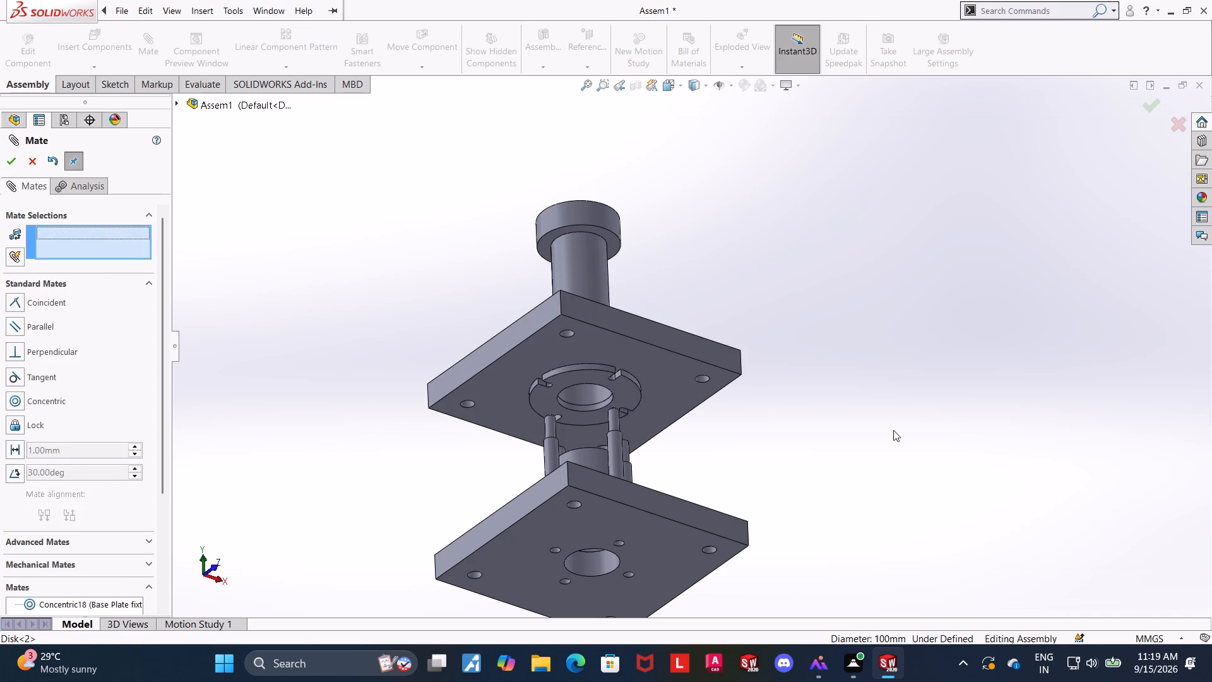
pyautogui.click(1075, 476)
# Lower the second disk out of the second base plate to the level of the support pins' narrow upper ends.
pyautogui.moveTo(861, 385); pyautogui.dragTo(862, 423, button='middle')
pyautogui.scroll(-6, 662, 406)
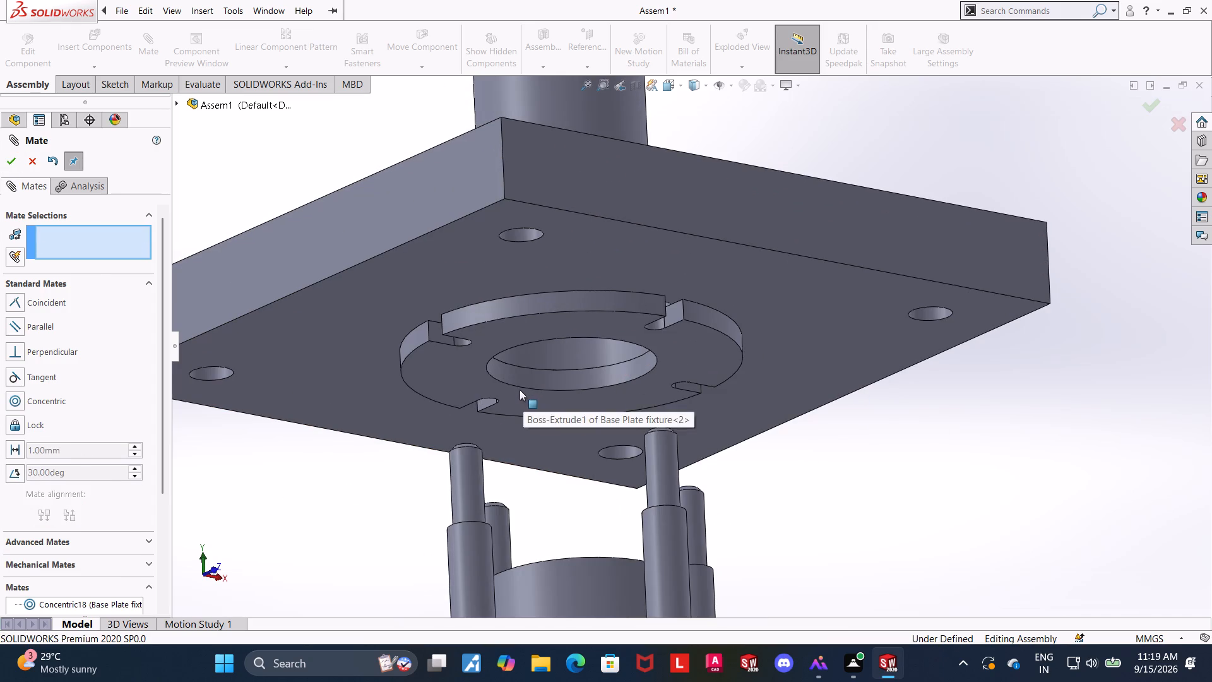
pyautogui.moveTo(486, 332); pyautogui.dragTo(490, 446)
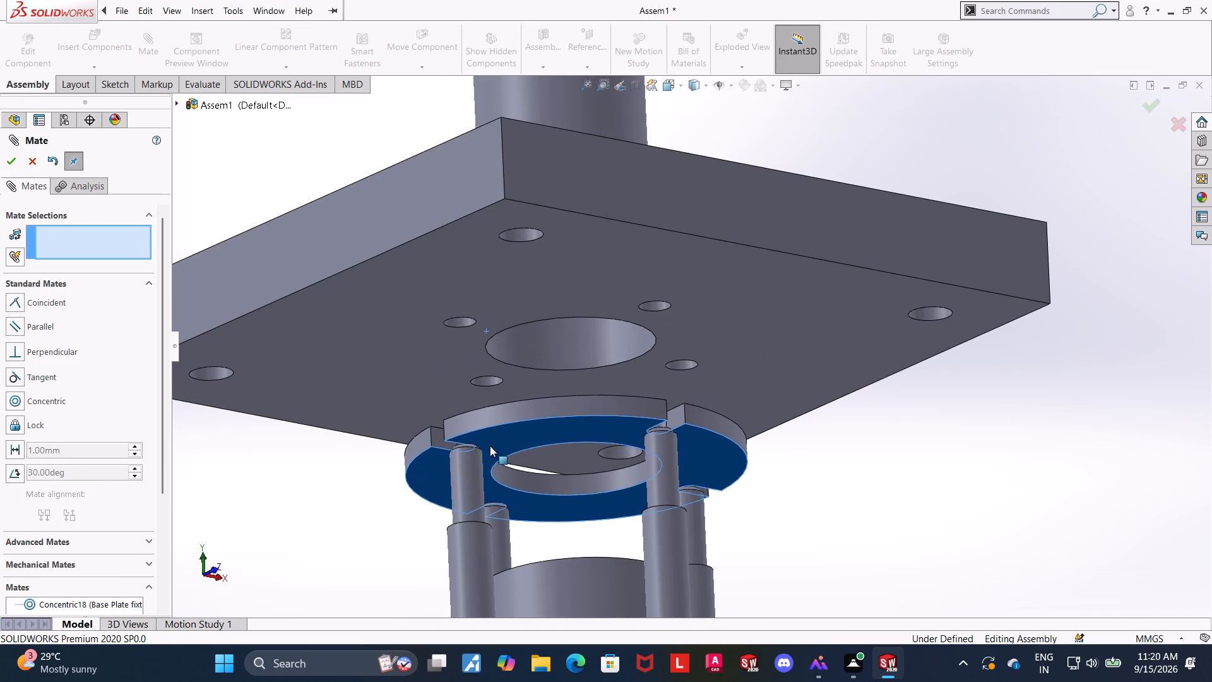
pyautogui.moveTo(490, 446); pyautogui.dragTo(492, 482)
pyautogui.moveTo(984, 453); pyautogui.dragTo(973, 512, button='middle')
pyautogui.scroll(4, 973, 511)
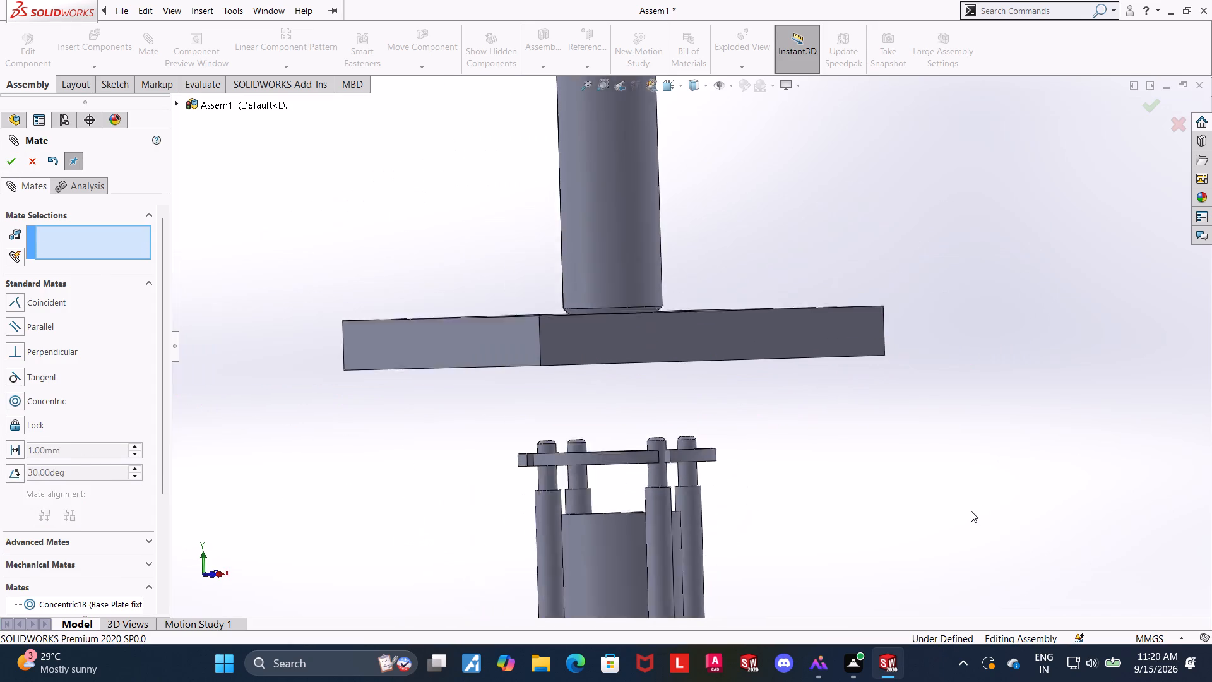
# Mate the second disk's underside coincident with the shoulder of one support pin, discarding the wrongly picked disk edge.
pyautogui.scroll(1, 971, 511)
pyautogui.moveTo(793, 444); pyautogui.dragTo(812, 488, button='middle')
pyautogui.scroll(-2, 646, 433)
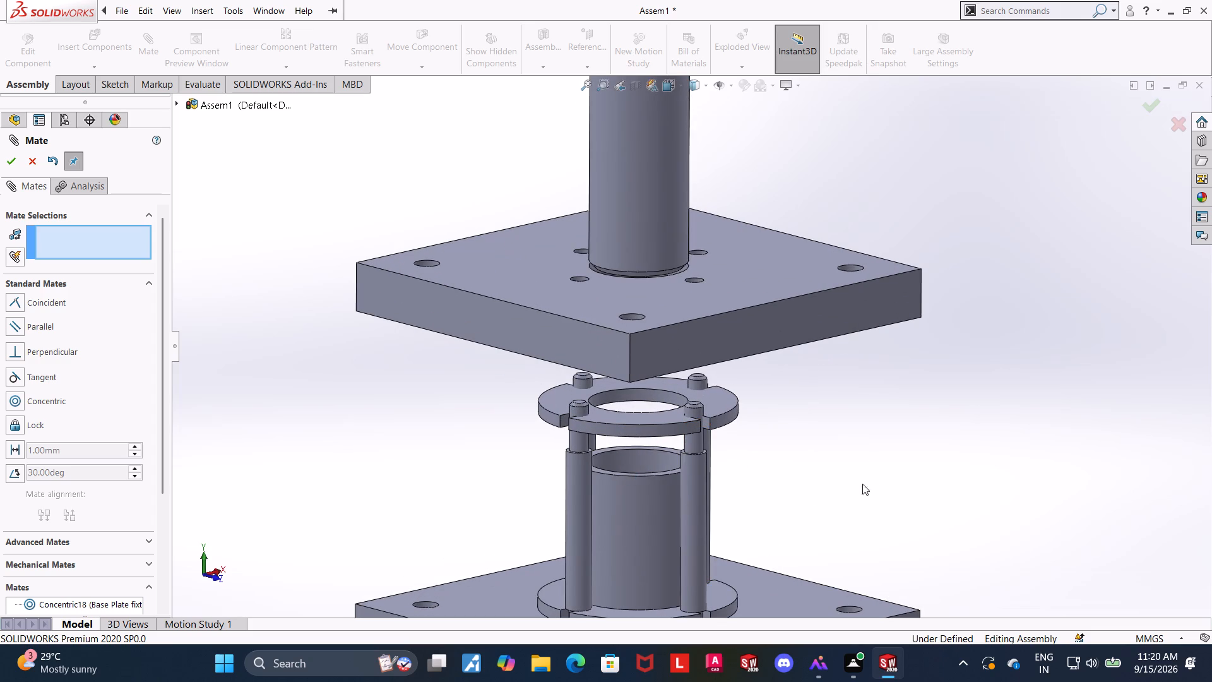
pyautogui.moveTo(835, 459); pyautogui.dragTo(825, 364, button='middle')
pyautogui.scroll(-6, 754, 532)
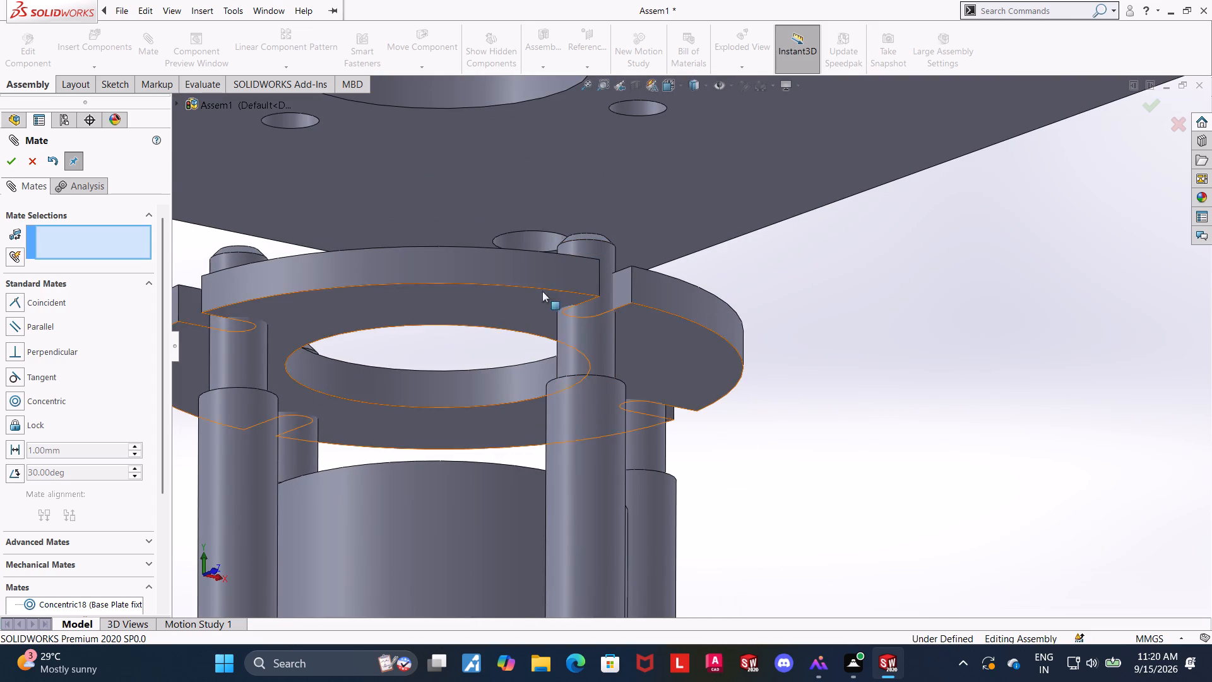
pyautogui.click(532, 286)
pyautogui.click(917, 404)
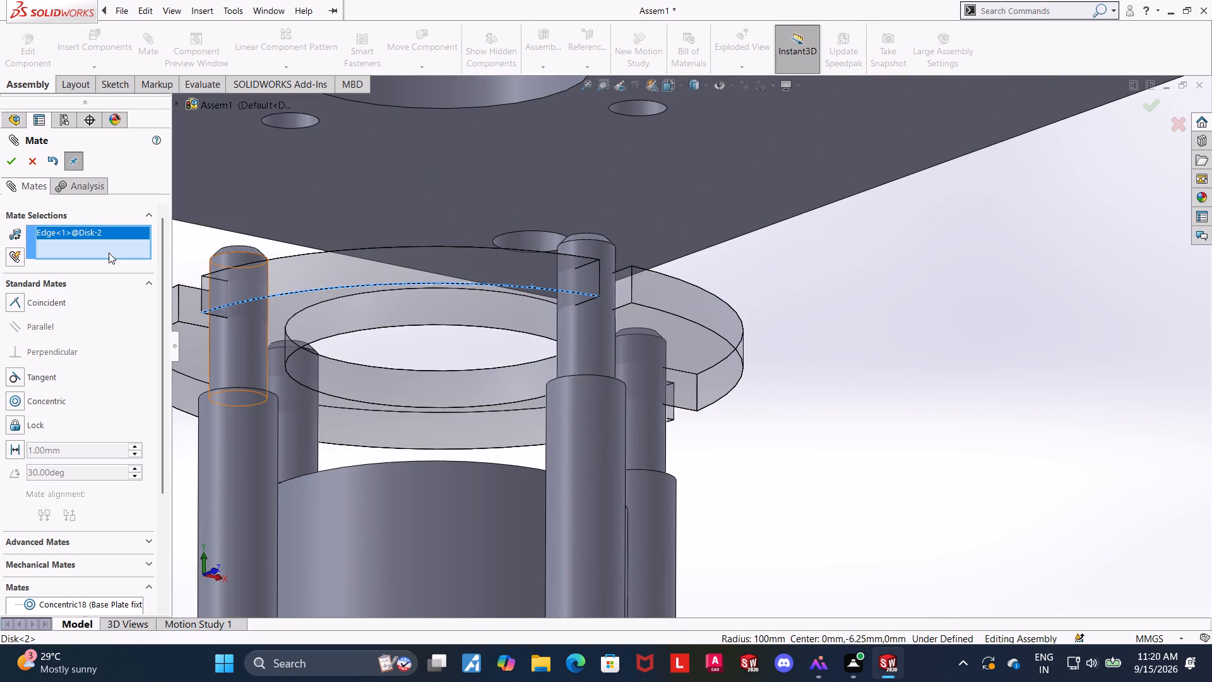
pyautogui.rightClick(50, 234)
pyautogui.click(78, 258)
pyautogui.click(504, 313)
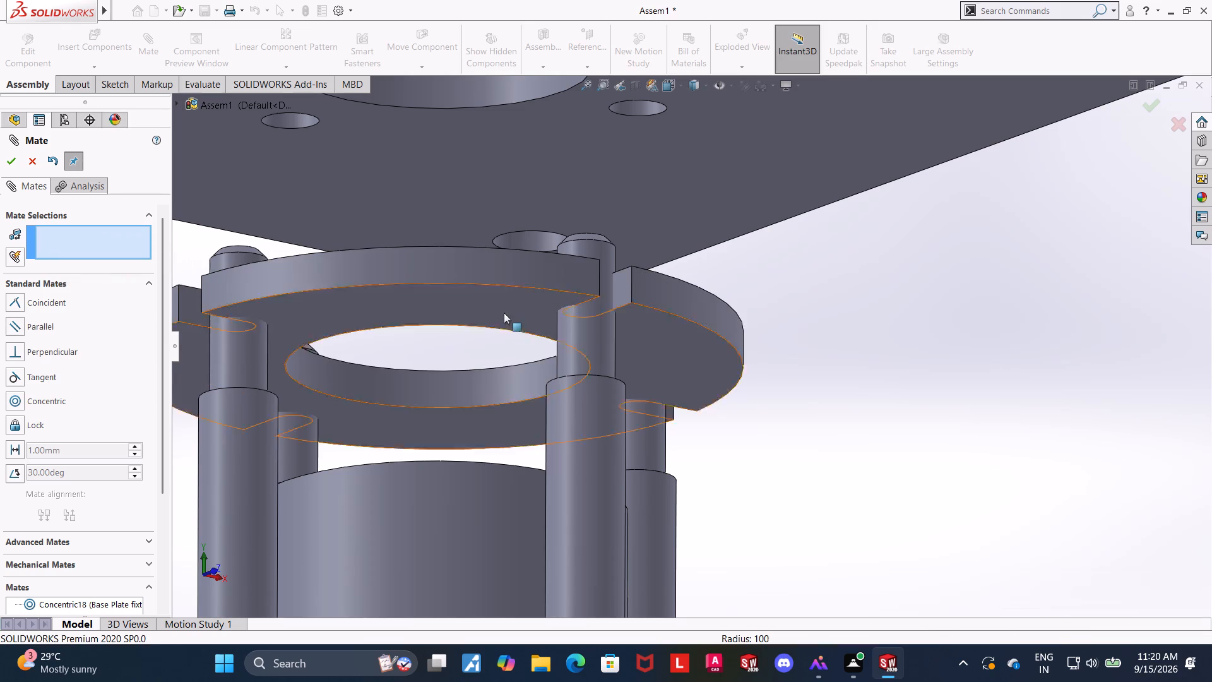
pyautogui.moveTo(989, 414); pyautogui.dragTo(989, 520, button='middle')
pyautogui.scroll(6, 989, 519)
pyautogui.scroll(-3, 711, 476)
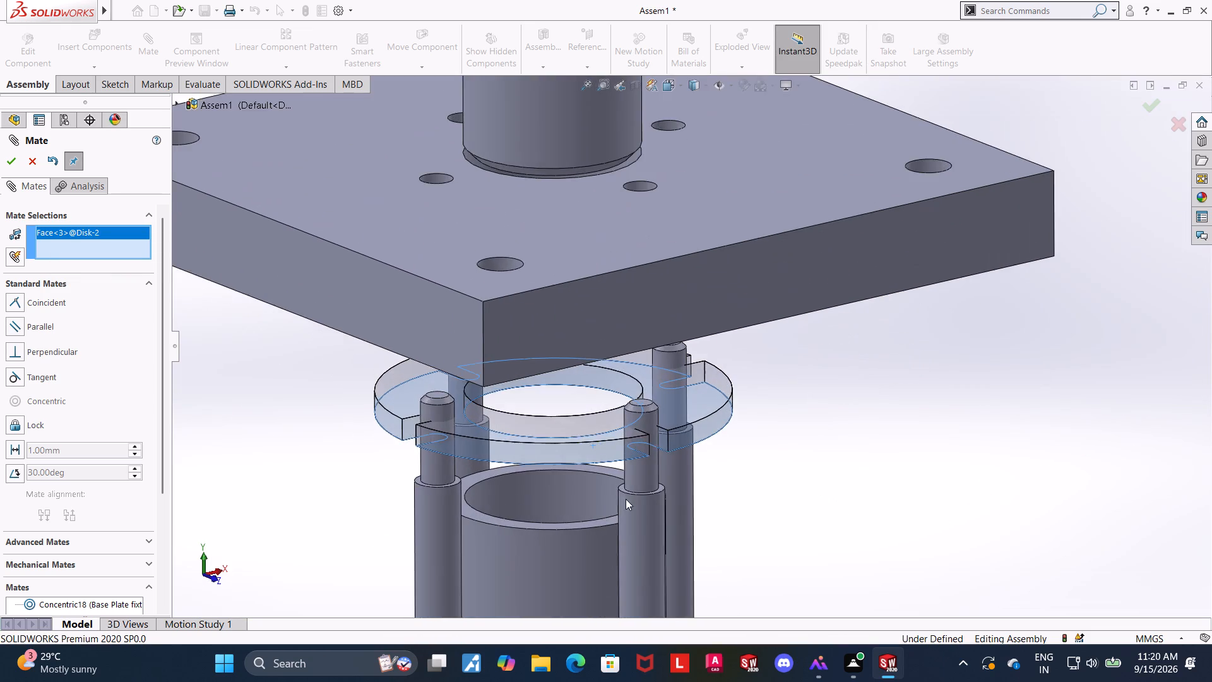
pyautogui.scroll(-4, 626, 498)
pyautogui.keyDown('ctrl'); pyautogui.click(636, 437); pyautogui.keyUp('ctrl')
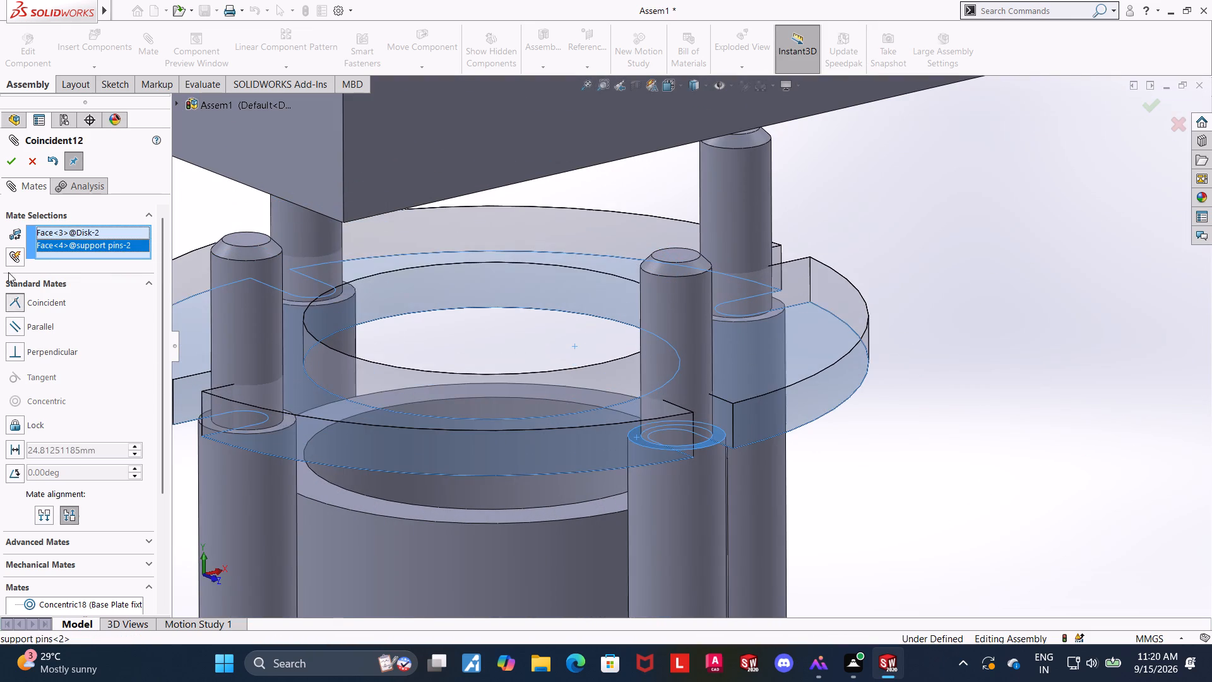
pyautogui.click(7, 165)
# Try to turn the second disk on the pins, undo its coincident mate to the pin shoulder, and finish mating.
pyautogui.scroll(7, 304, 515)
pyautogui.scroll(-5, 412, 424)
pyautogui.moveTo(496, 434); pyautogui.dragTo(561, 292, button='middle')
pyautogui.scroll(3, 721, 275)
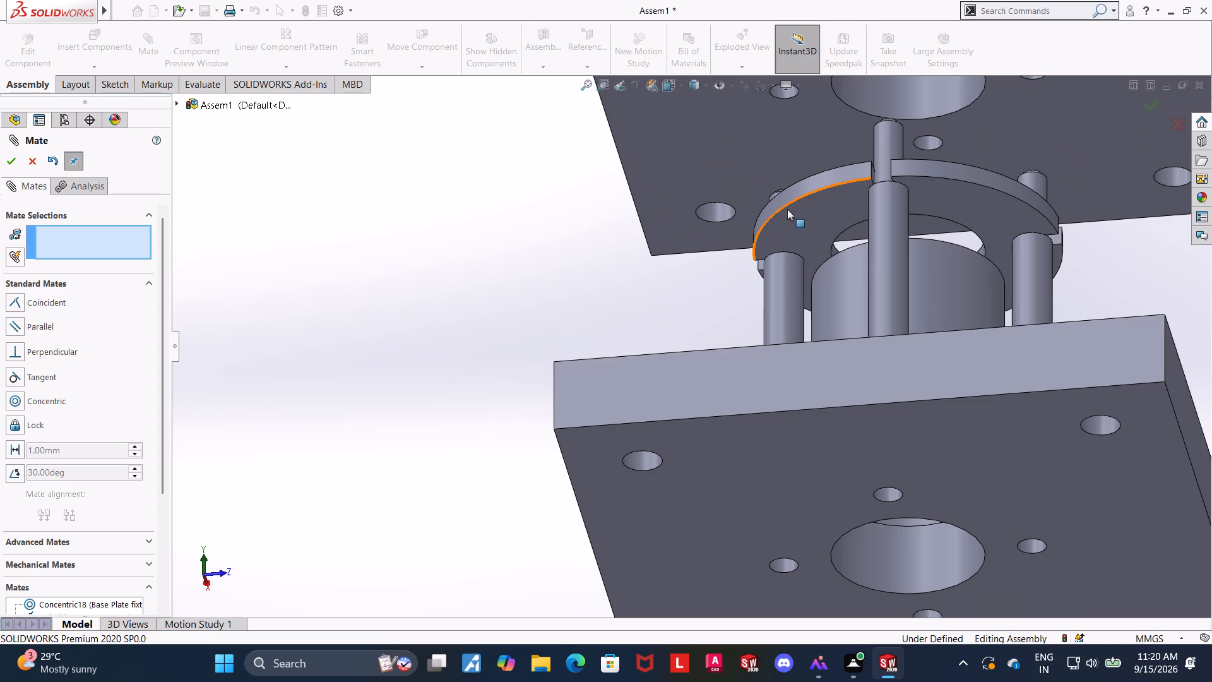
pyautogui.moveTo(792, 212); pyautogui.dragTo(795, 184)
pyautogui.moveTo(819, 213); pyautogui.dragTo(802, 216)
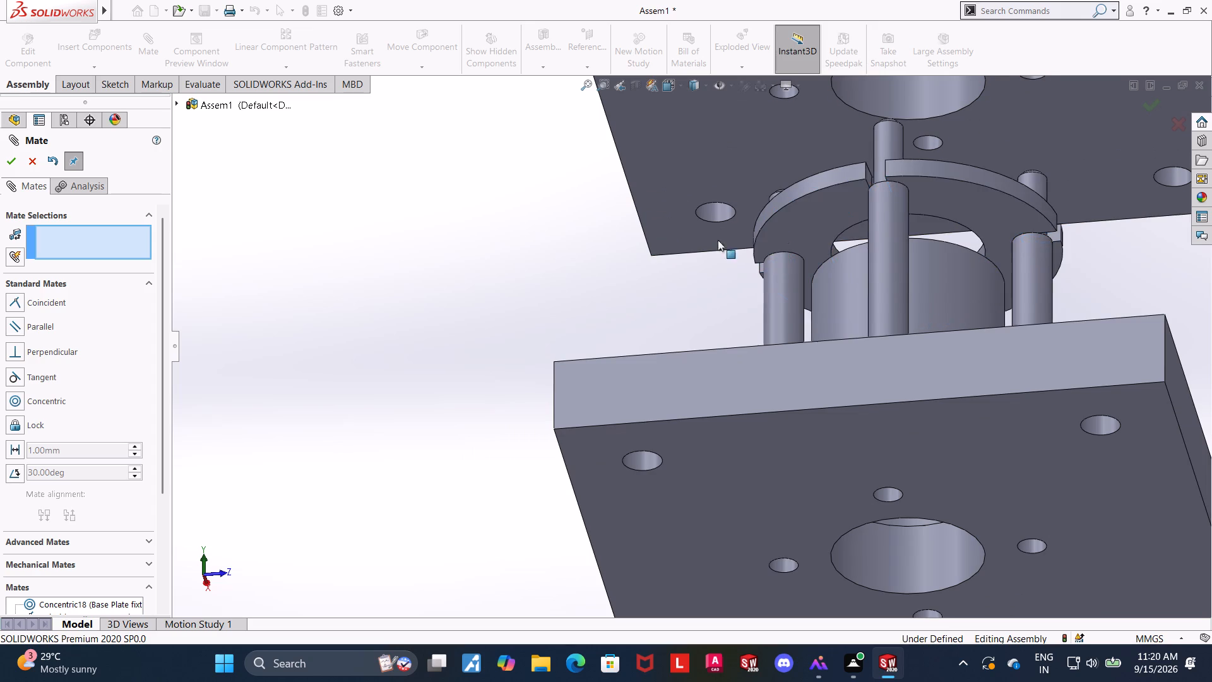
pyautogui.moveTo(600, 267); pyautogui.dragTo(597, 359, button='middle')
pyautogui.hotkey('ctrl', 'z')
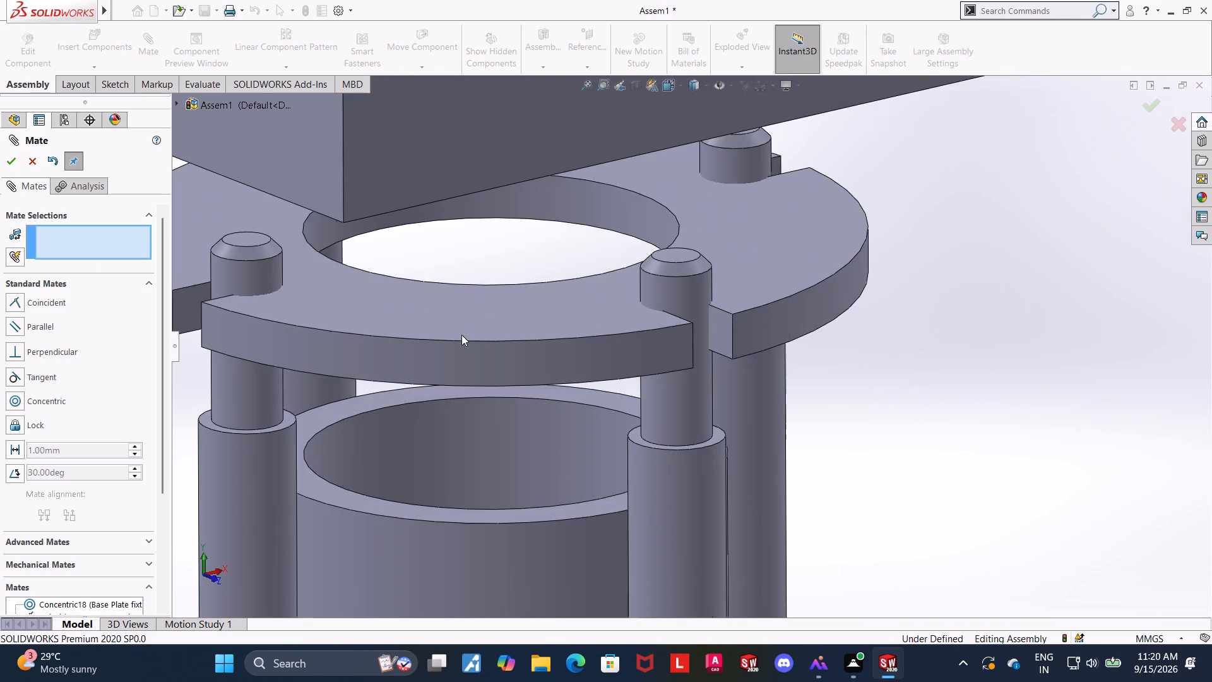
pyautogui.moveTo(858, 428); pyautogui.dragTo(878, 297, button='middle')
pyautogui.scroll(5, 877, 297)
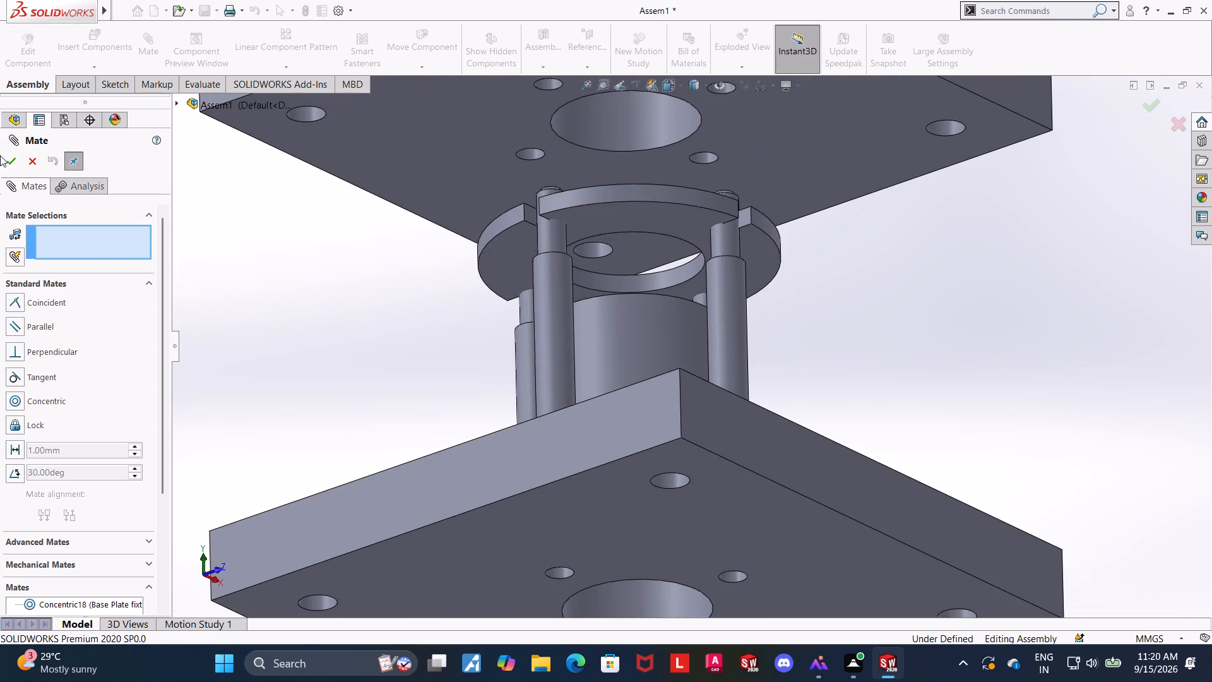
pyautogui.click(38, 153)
# Mate the underside of the second disk coincident with the shoulder face of one support pin.
pyautogui.scroll(-5, 58, 527)
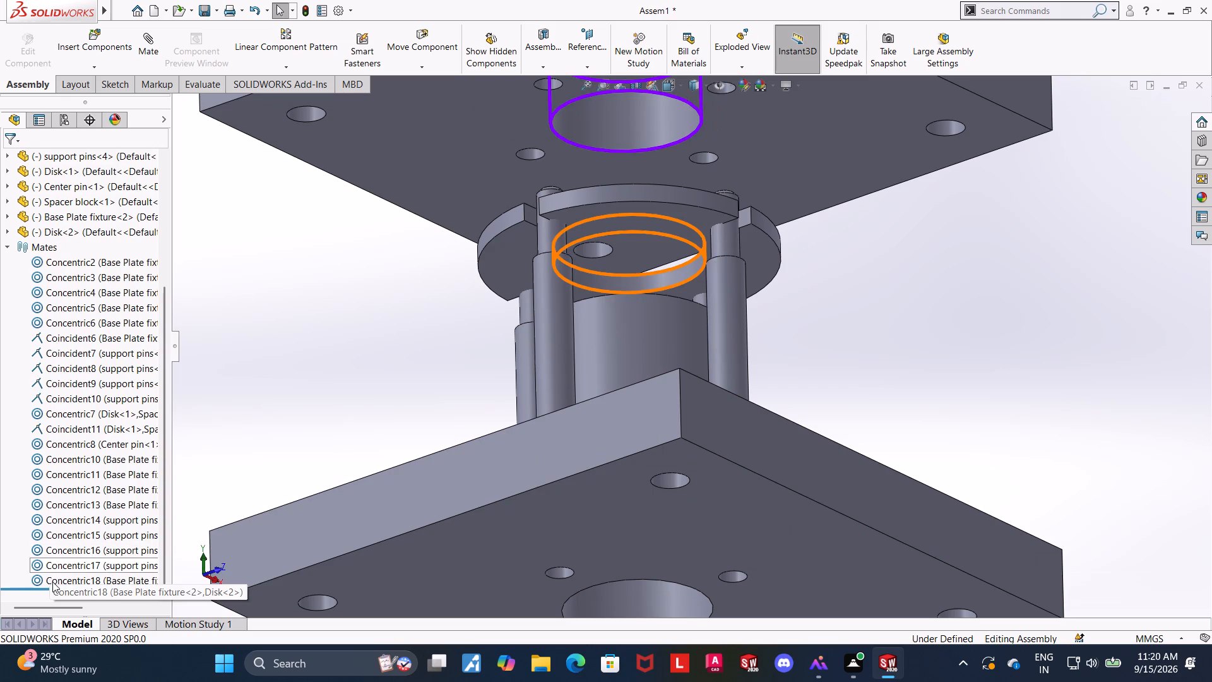
pyautogui.scroll(3, 99, 529)
pyautogui.scroll(5, 844, 265)
pyautogui.scroll(-5, 758, 280)
pyautogui.click(824, 397)
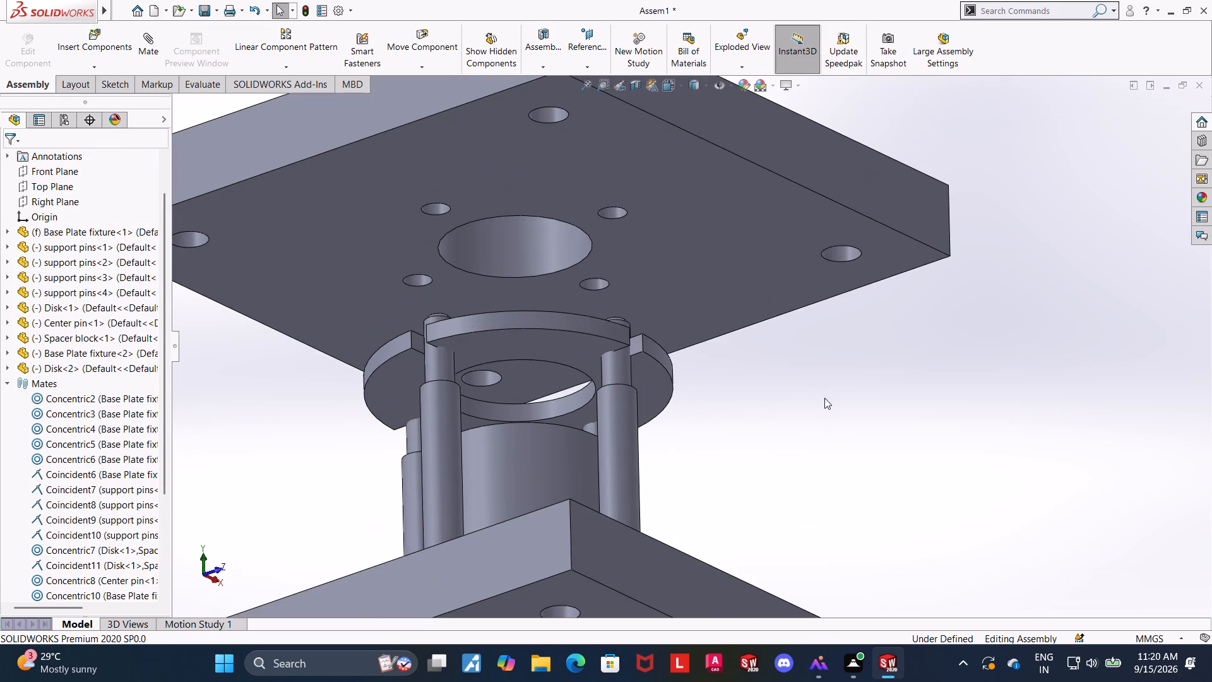
pyautogui.click(518, 343)
pyautogui.moveTo(867, 380); pyautogui.dragTo(857, 460, button='middle')
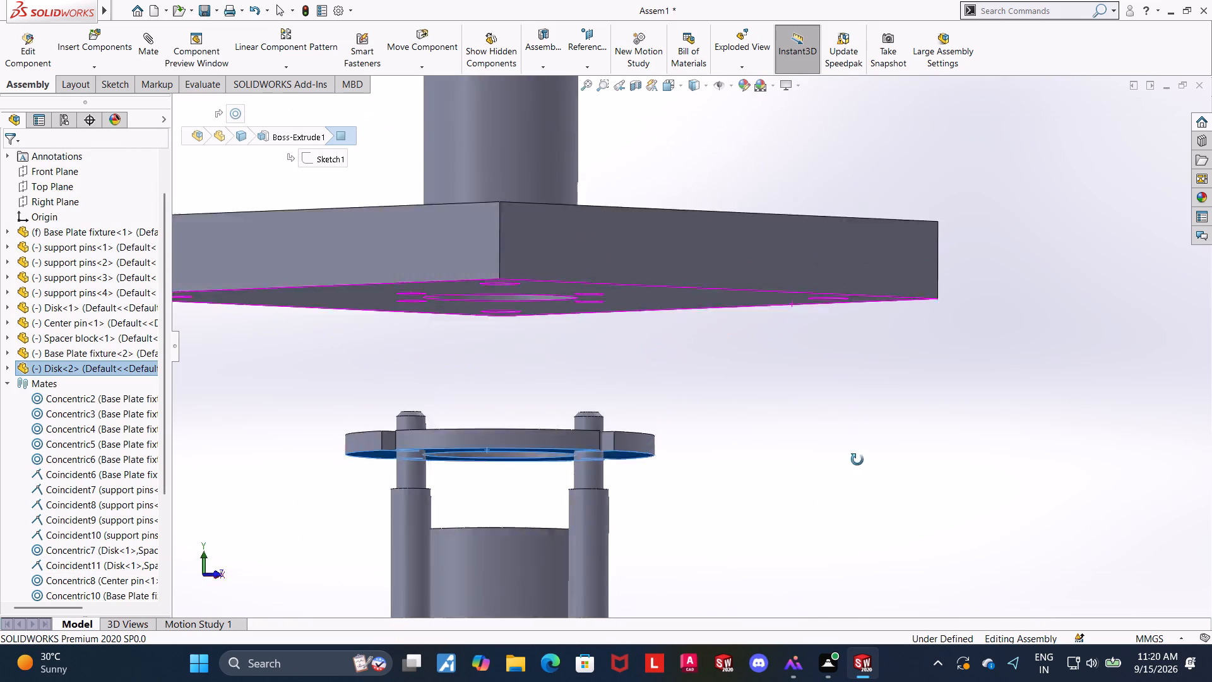
pyautogui.moveTo(857, 460); pyautogui.dragTo(855, 477, button='middle')
pyautogui.keyDown('ctrl'); pyautogui.moveTo(701, 488); pyautogui.dragTo(689, 521, button='middle'); pyautogui.keyUp('ctrl')
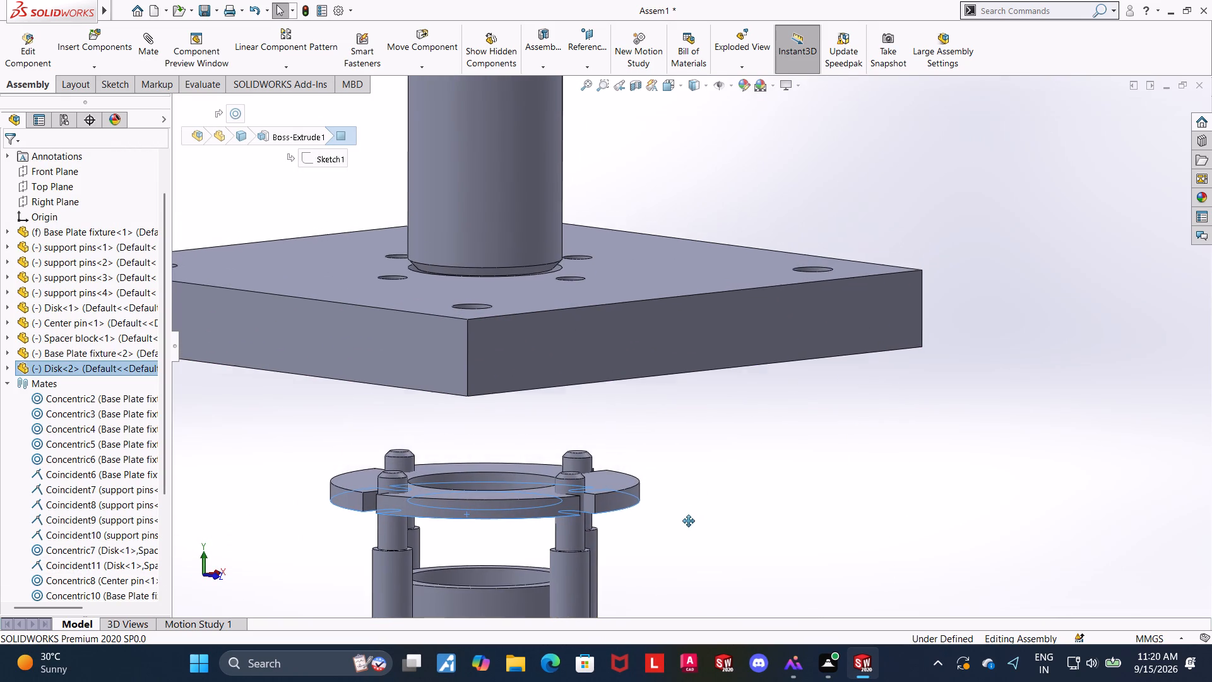
pyautogui.keyDown('ctrl'); pyautogui.moveTo(689, 521); pyautogui.dragTo(675, 551, button='middle'); pyautogui.keyUp('ctrl')
pyautogui.keyDown('ctrl'); pyautogui.scroll(-5, 571, 559); pyautogui.keyUp('ctrl')
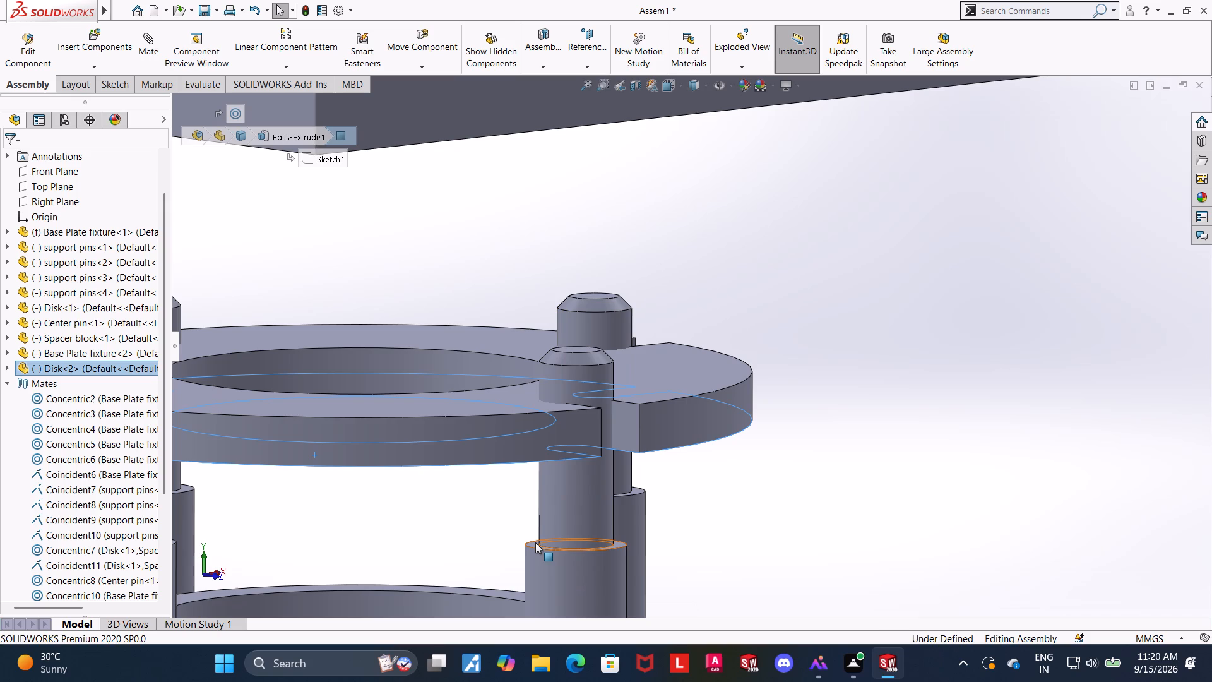
pyautogui.keyDown('ctrl'); pyautogui.click(535, 542); pyautogui.keyUp('ctrl')
pyautogui.click(143, 43)
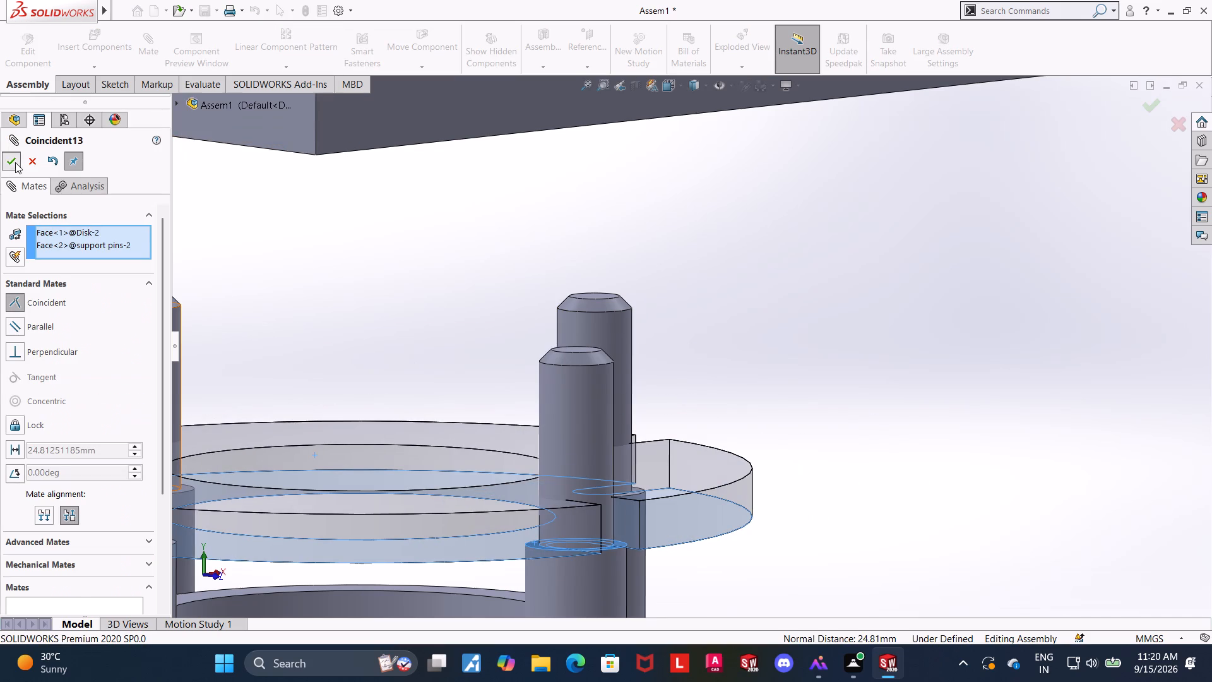
pyautogui.click(15, 162)
# Mate the second disk's rounded slot face concentric with the narrow upper end of the same support pin.
pyautogui.scroll(2, 813, 349)
pyautogui.moveTo(805, 349); pyautogui.dragTo(786, 406, button='middle')
pyautogui.scroll(-5, 743, 287)
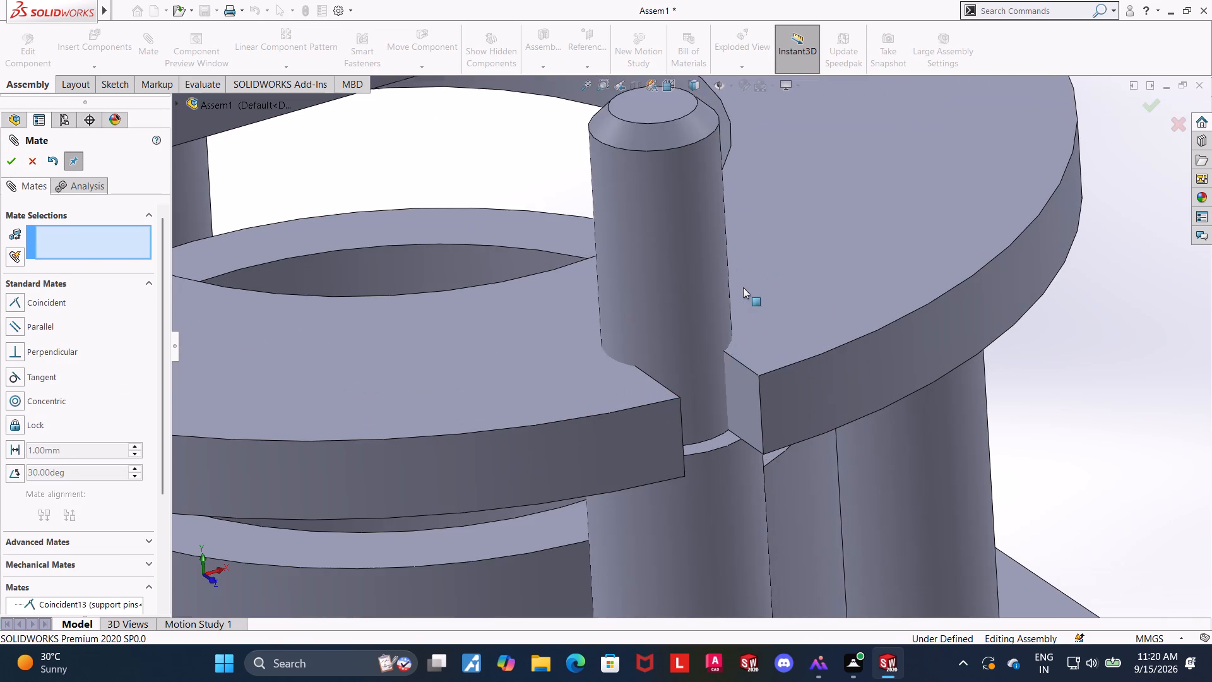
pyautogui.click(670, 275)
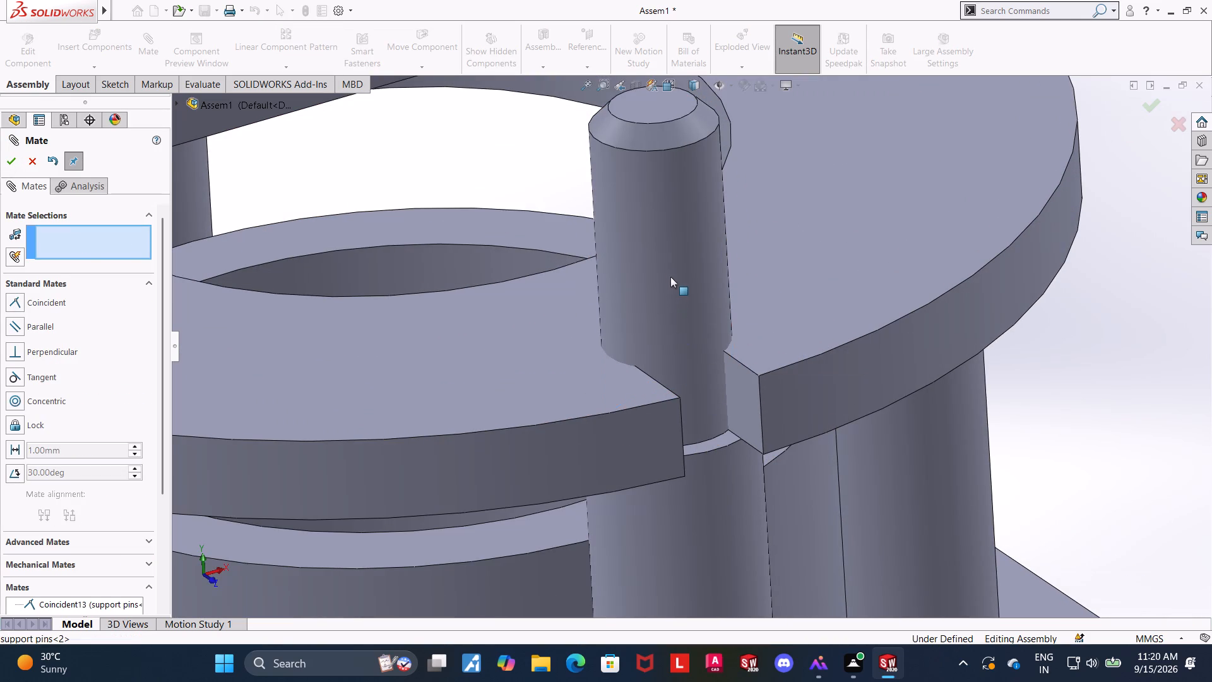
pyautogui.keyDown('ctrl'); pyautogui.click(682, 347); pyautogui.keyUp('ctrl')
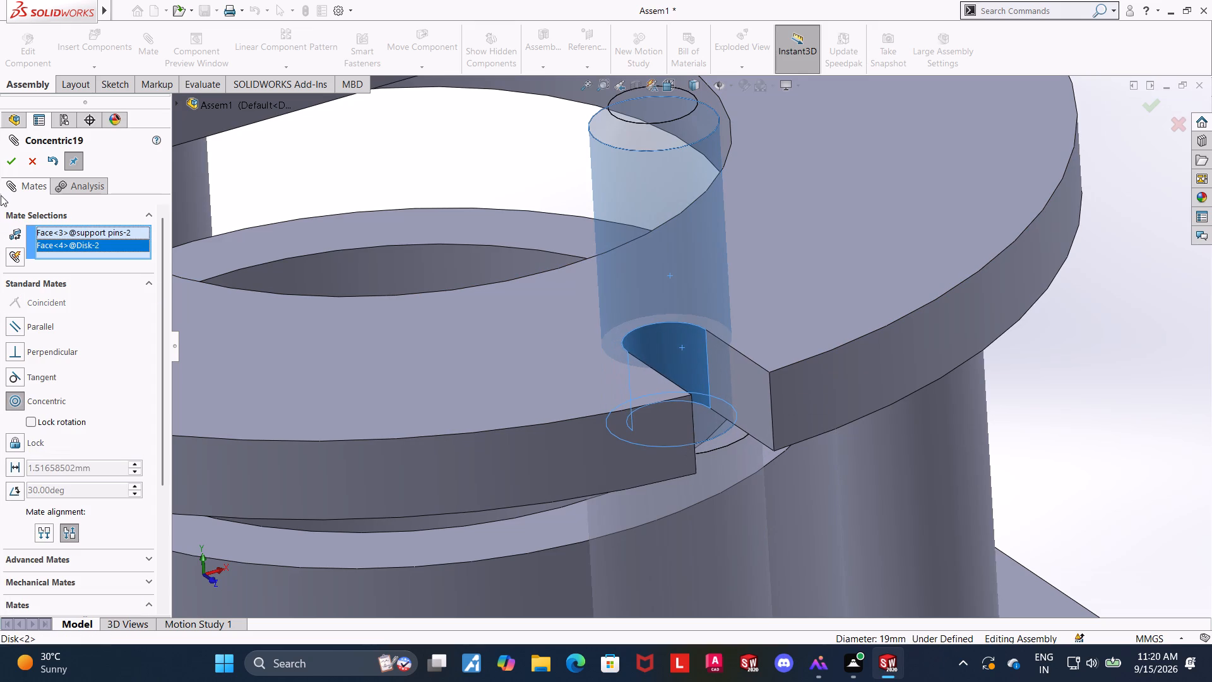
pyautogui.click(7, 160)
# Mate the first disk's rounded slot face concentric with the narrow lower end of the same support pin.
pyautogui.scroll(6, 547, 275)
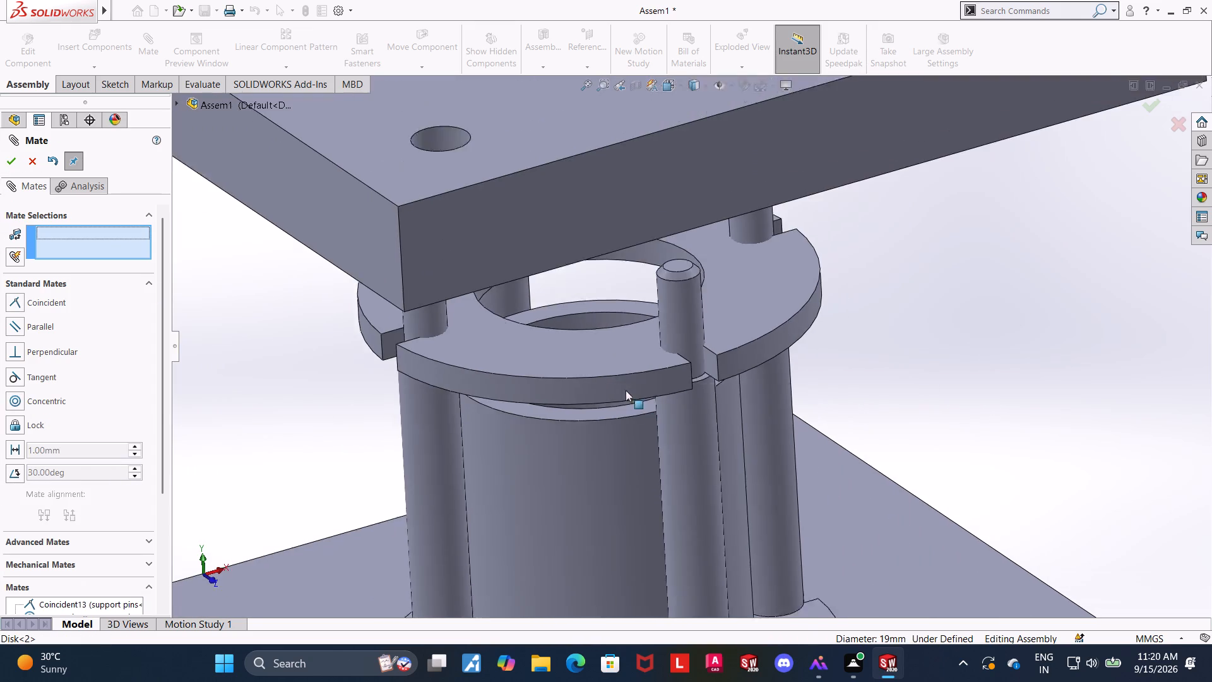
pyautogui.scroll(-1, 640, 407)
pyautogui.scroll(7, 646, 403)
pyautogui.scroll(-5, 713, 475)
pyautogui.scroll(-5, 689, 416)
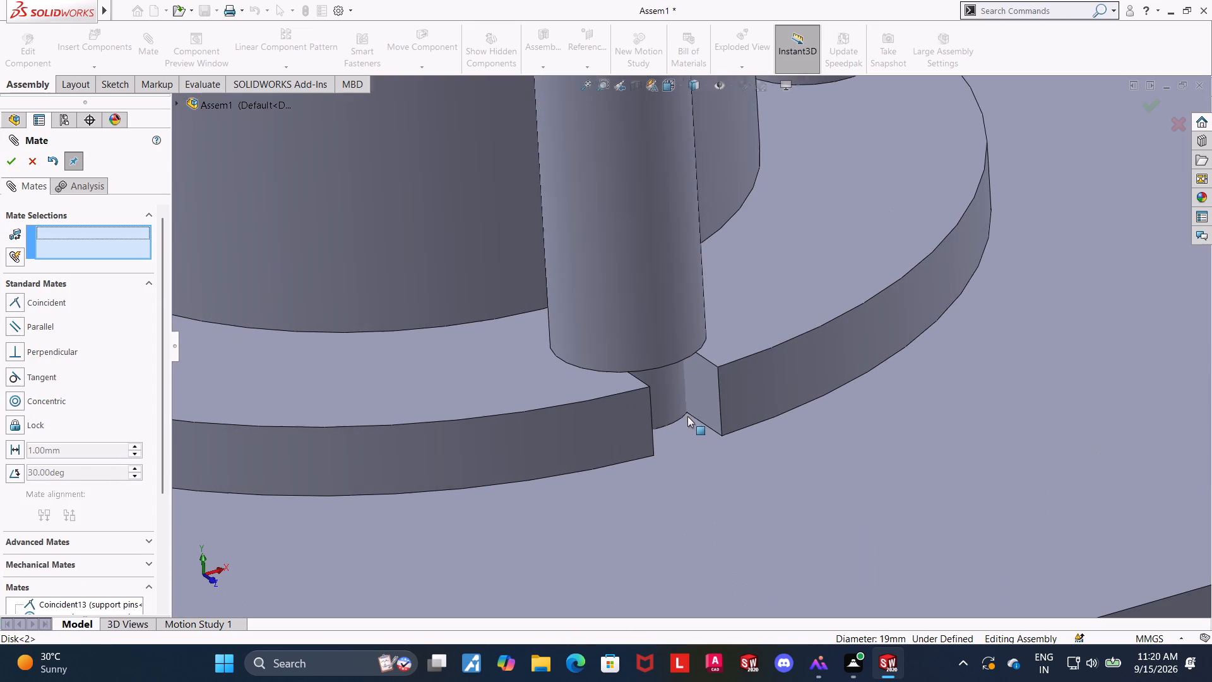
pyautogui.scroll(-1, 687, 416)
pyautogui.click(658, 397)
pyautogui.keyDown('ctrl'); pyautogui.click(619, 339); pyautogui.keyUp('ctrl')
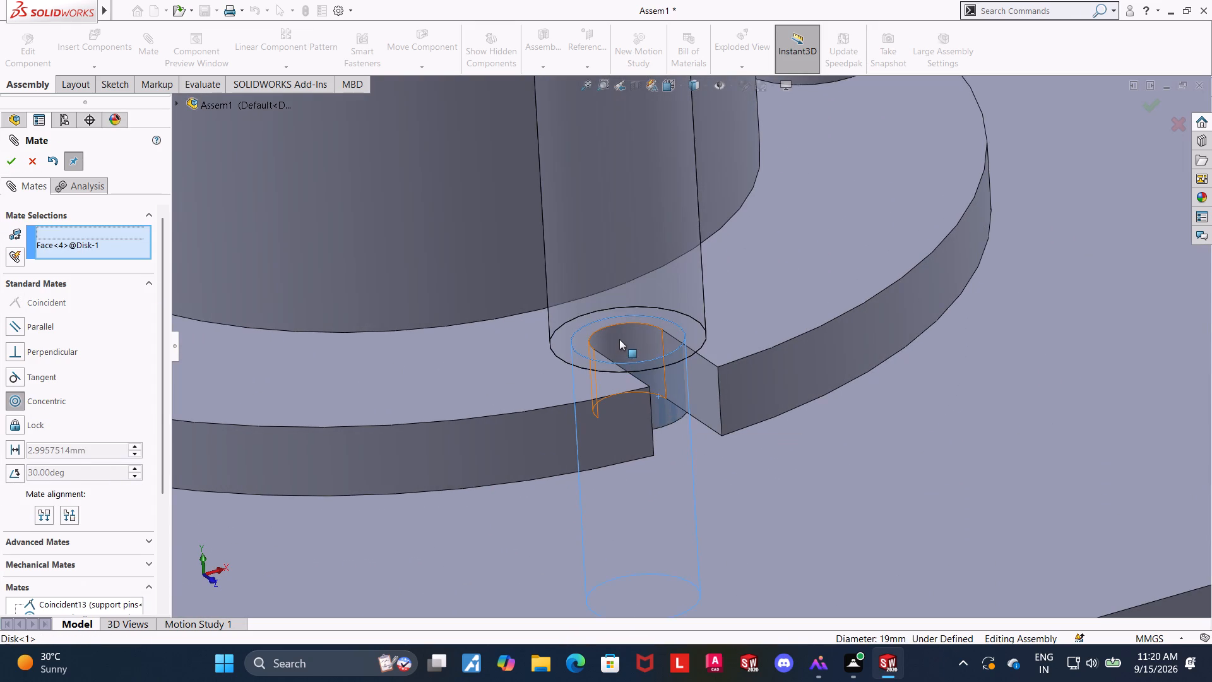
pyautogui.click(6, 158)
# Check the lower and upper disks for any remaining freedom to rotate around the support pins.
pyautogui.scroll(10, 495, 327)
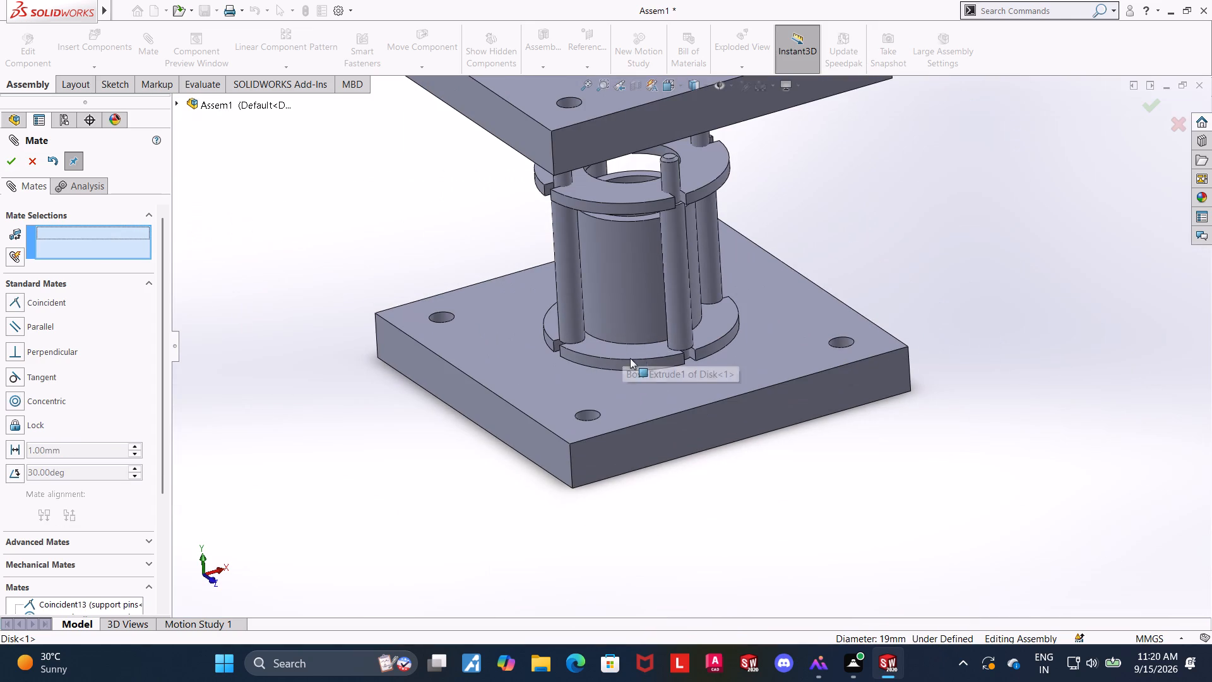
pyautogui.moveTo(633, 352); pyautogui.dragTo(593, 356)
pyautogui.moveTo(622, 361); pyautogui.dragTo(595, 349)
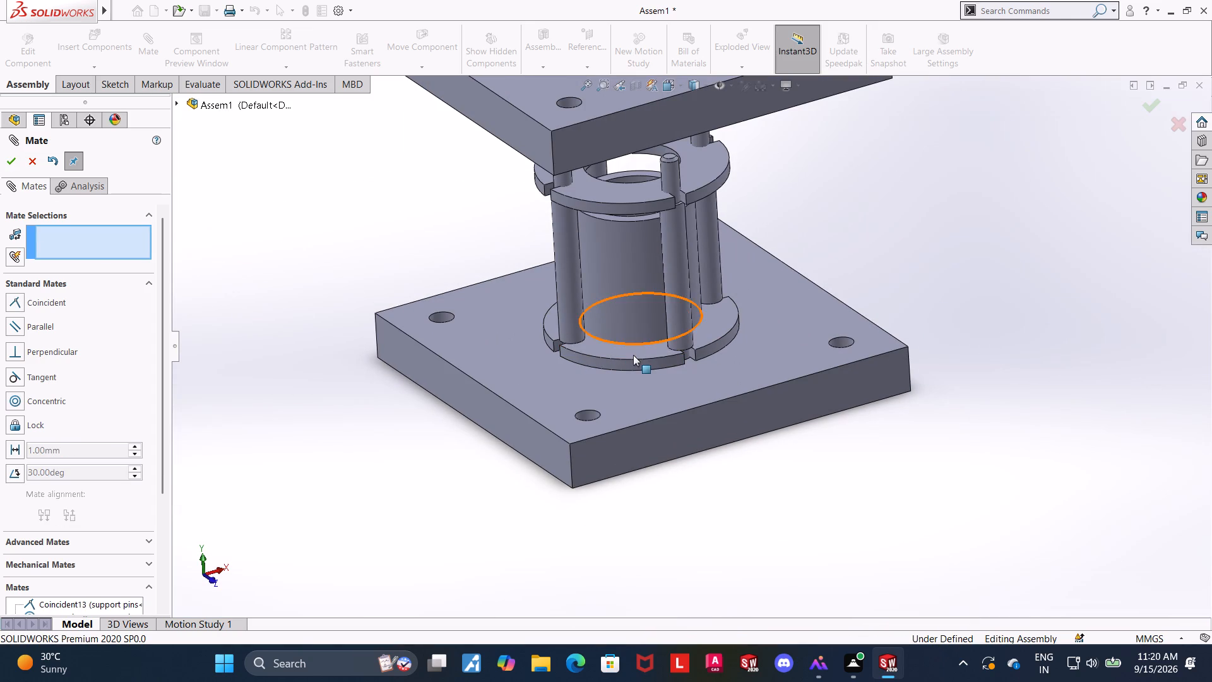
pyautogui.moveTo(633, 355); pyautogui.dragTo(521, 341)
pyautogui.scroll(4, 607, 285)
pyautogui.scroll(-5, 644, 237)
pyautogui.moveTo(678, 317); pyautogui.dragTo(639, 323)
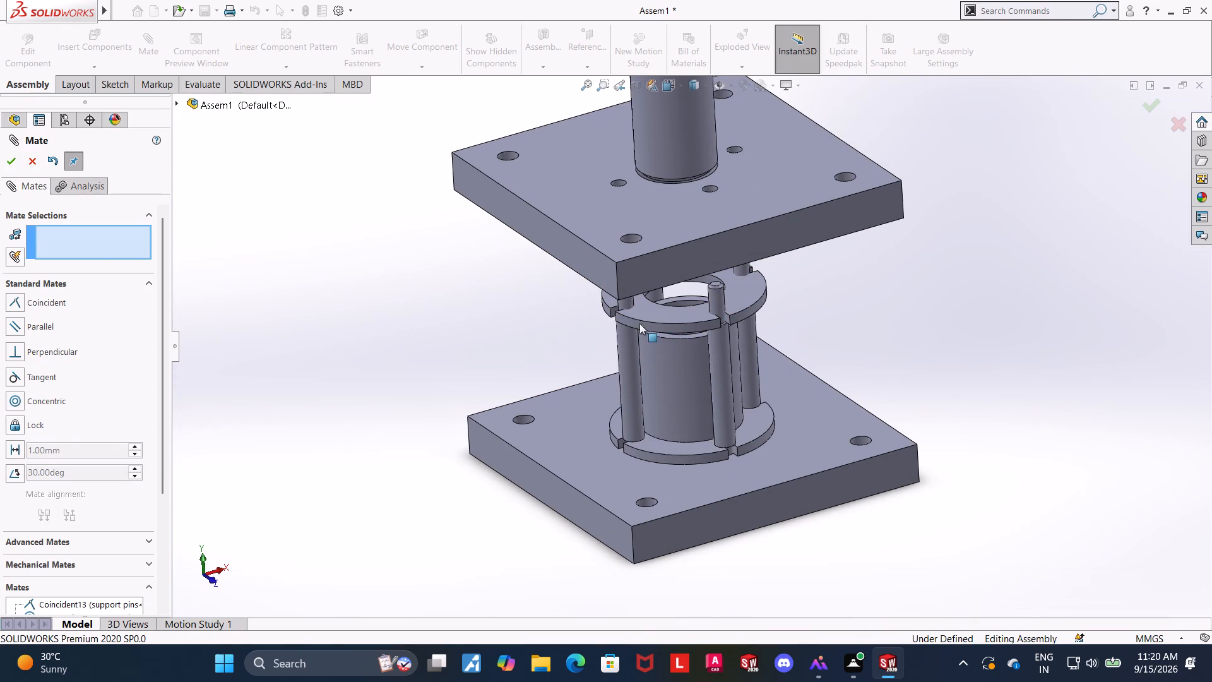
pyautogui.moveTo(639, 323); pyautogui.dragTo(667, 321)
# Mate the second disk's underside coincident with the shoulder face of support pin 1.
pyautogui.scroll(-6, 651, 313)
pyautogui.moveTo(415, 376); pyautogui.dragTo(477, 195, button='middle')
pyautogui.scroll(1, 489, 199)
pyautogui.scroll(-2, 631, 256)
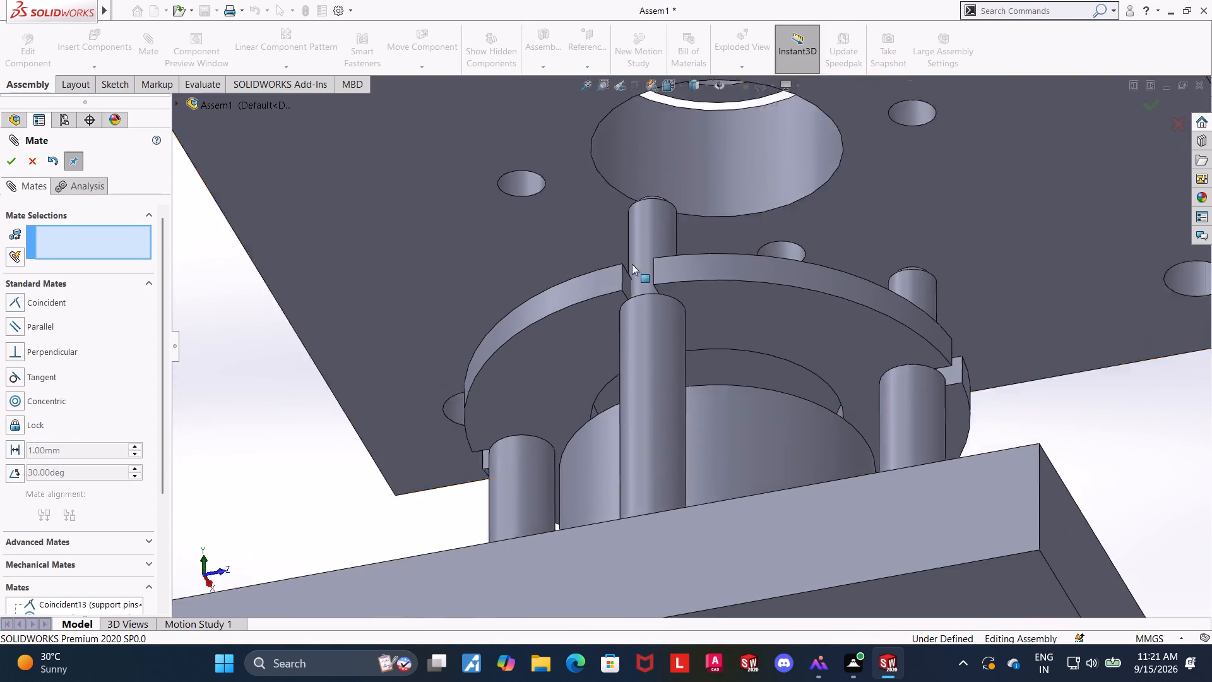
pyautogui.scroll(-4, 632, 264)
pyautogui.click(598, 373)
pyautogui.moveTo(379, 339); pyautogui.dragTo(400, 476, button='middle')
pyautogui.scroll(5, 460, 474)
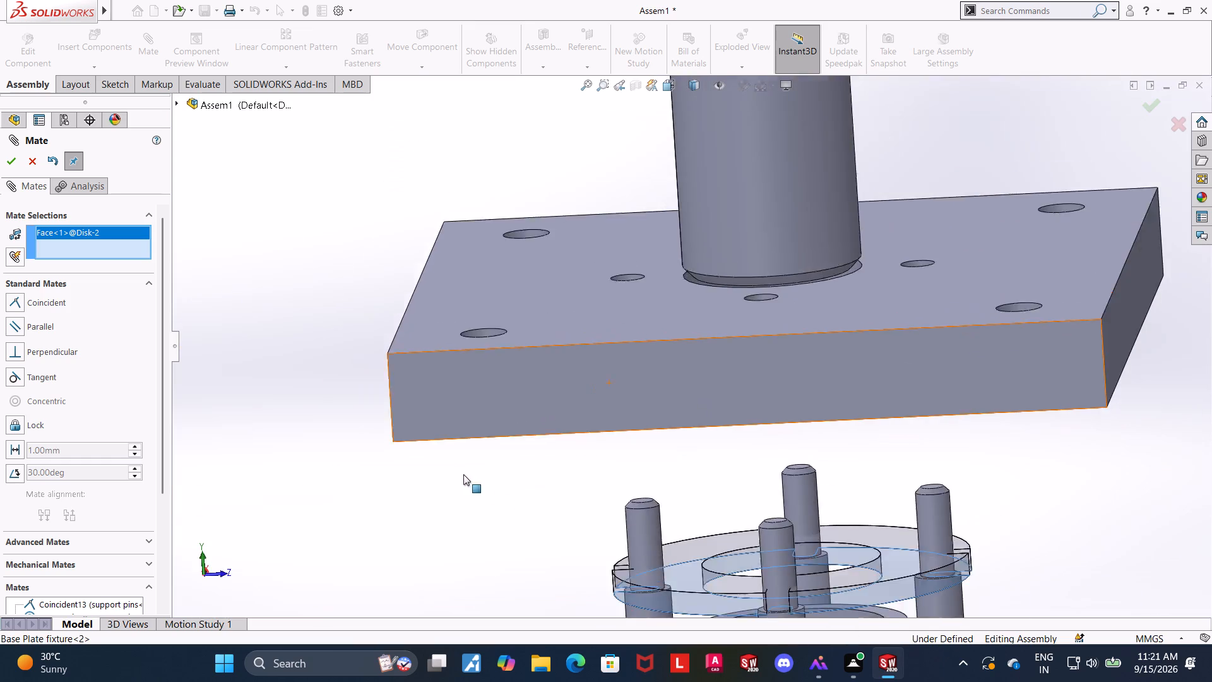
pyautogui.scroll(5, 463, 474)
pyautogui.scroll(-6, 748, 489)
pyautogui.scroll(-3, 692, 414)
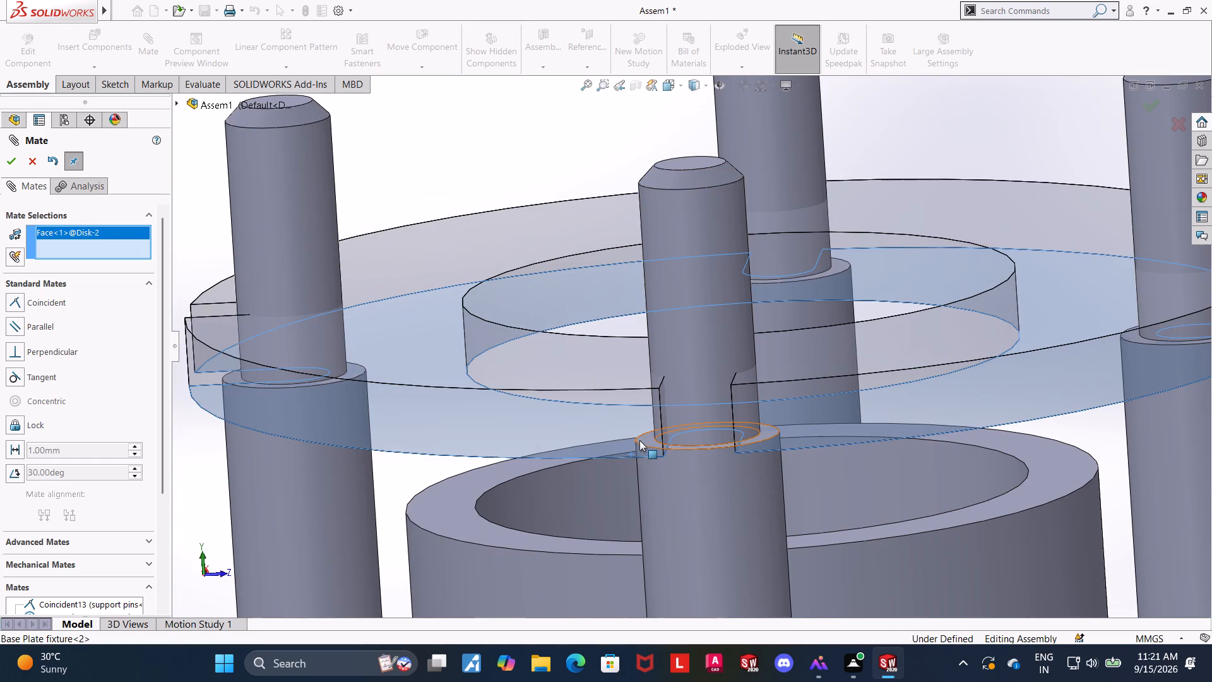
pyautogui.click(644, 440)
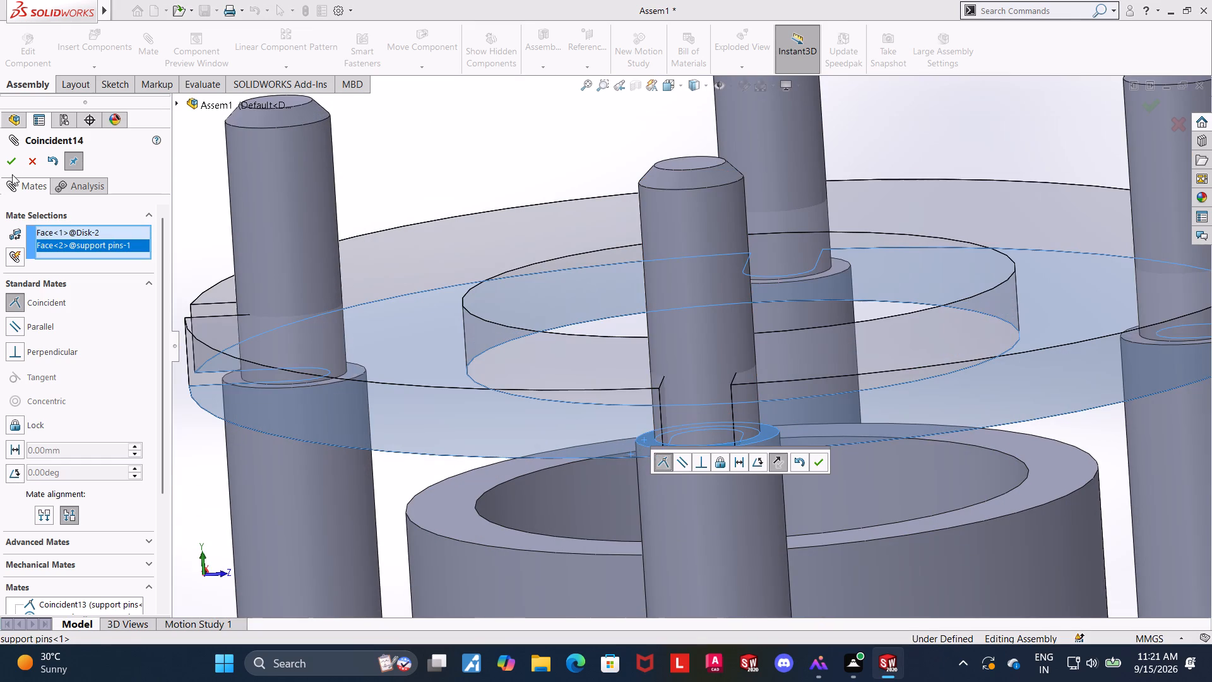
pyautogui.click(12, 162)
# Mate the second disk's underside coincident with the shoulder face of support pin 4.
pyautogui.moveTo(232, 354); pyautogui.dragTo(295, 417, button='middle')
pyautogui.scroll(4, 286, 406)
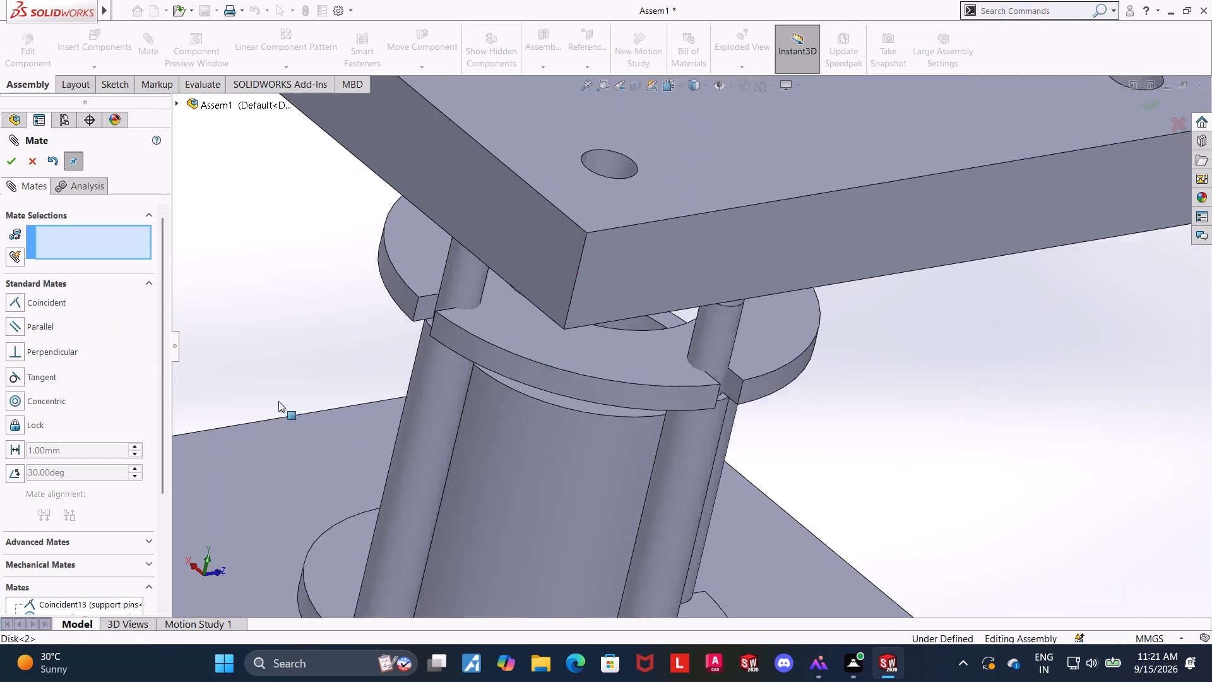
pyautogui.scroll(3, 278, 401)
pyautogui.scroll(-5, 478, 316)
pyautogui.moveTo(594, 423); pyautogui.dragTo(596, 273, button='middle')
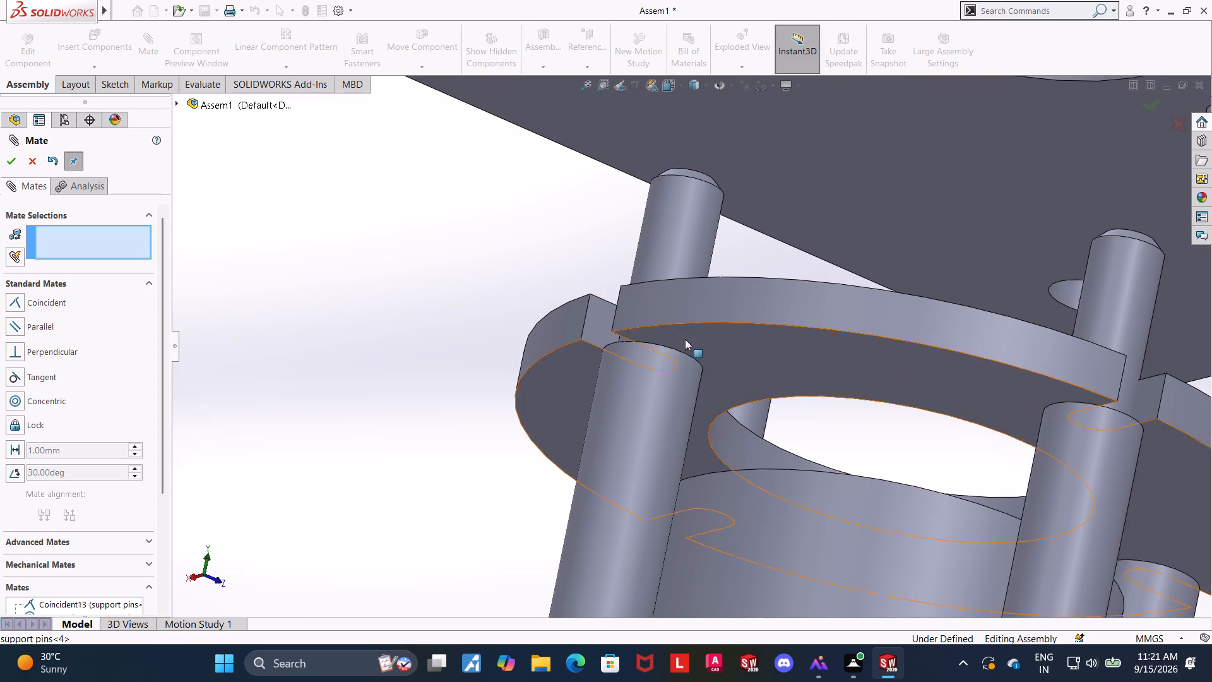
pyautogui.click(685, 339)
pyautogui.moveTo(653, 325); pyautogui.dragTo(647, 465, button='middle')
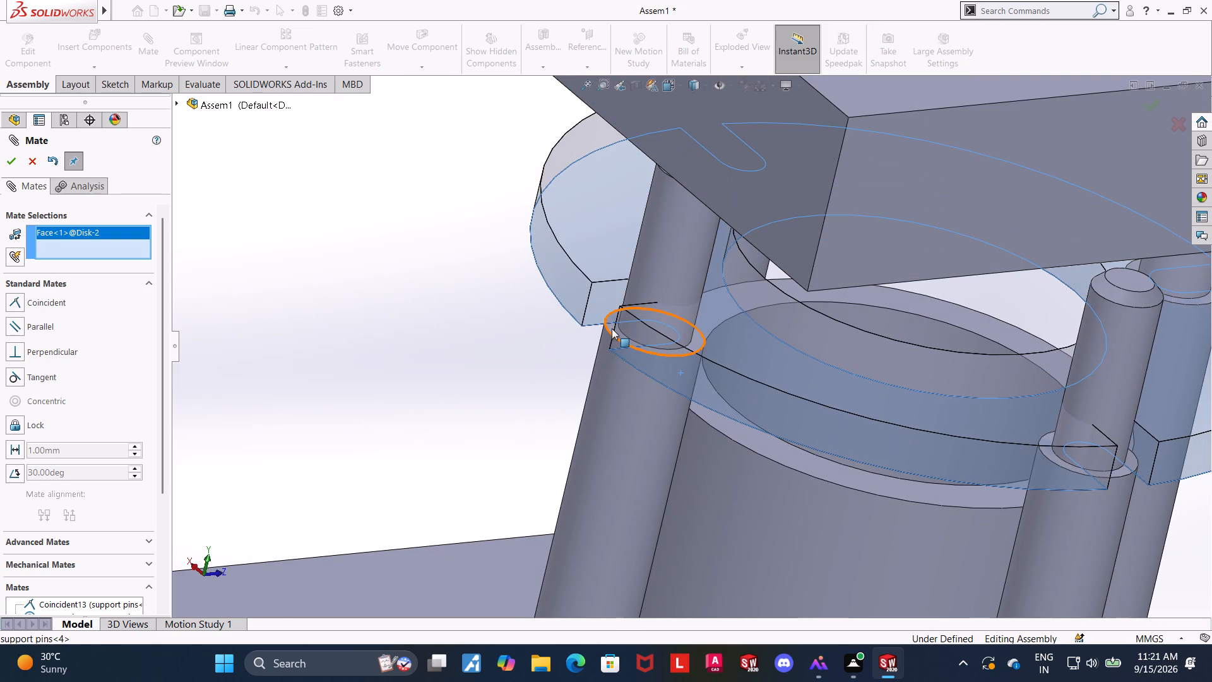
pyautogui.click(612, 328)
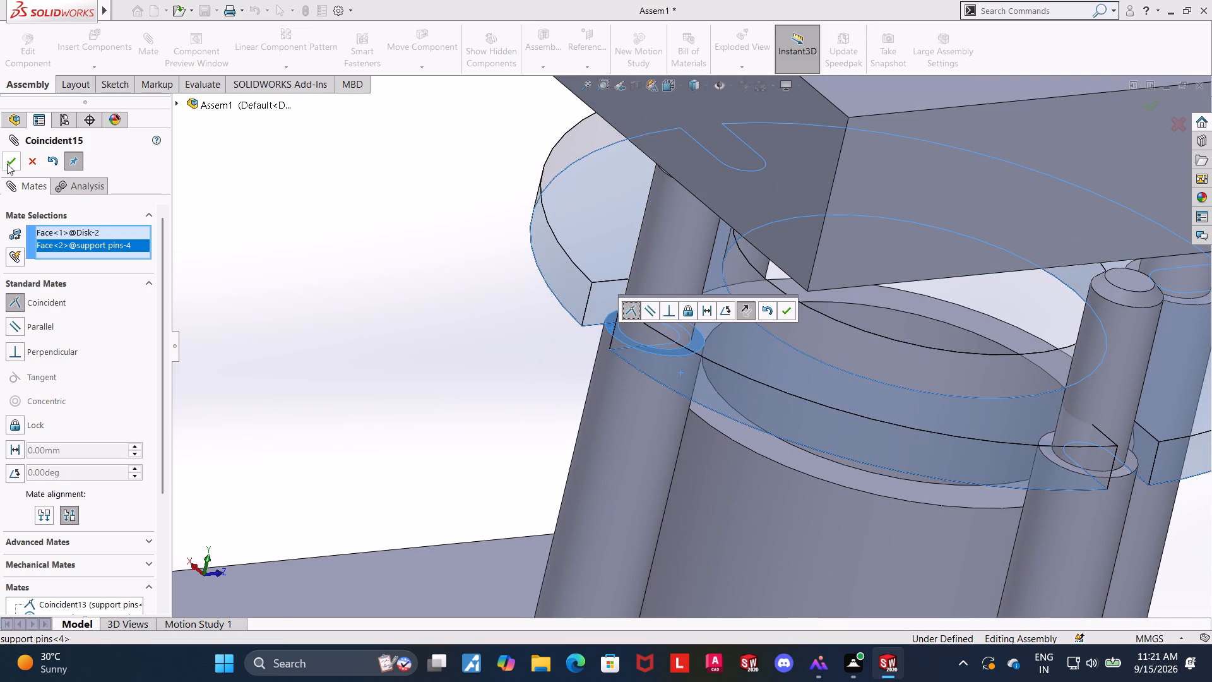
pyautogui.click(7, 164)
# Mate the second disk's underside coincident with the shoulder face of support pin 3.
pyautogui.scroll(7, 350, 262)
pyautogui.moveTo(655, 289); pyautogui.dragTo(754, 360, button='middle')
pyautogui.scroll(-3, 658, 271)
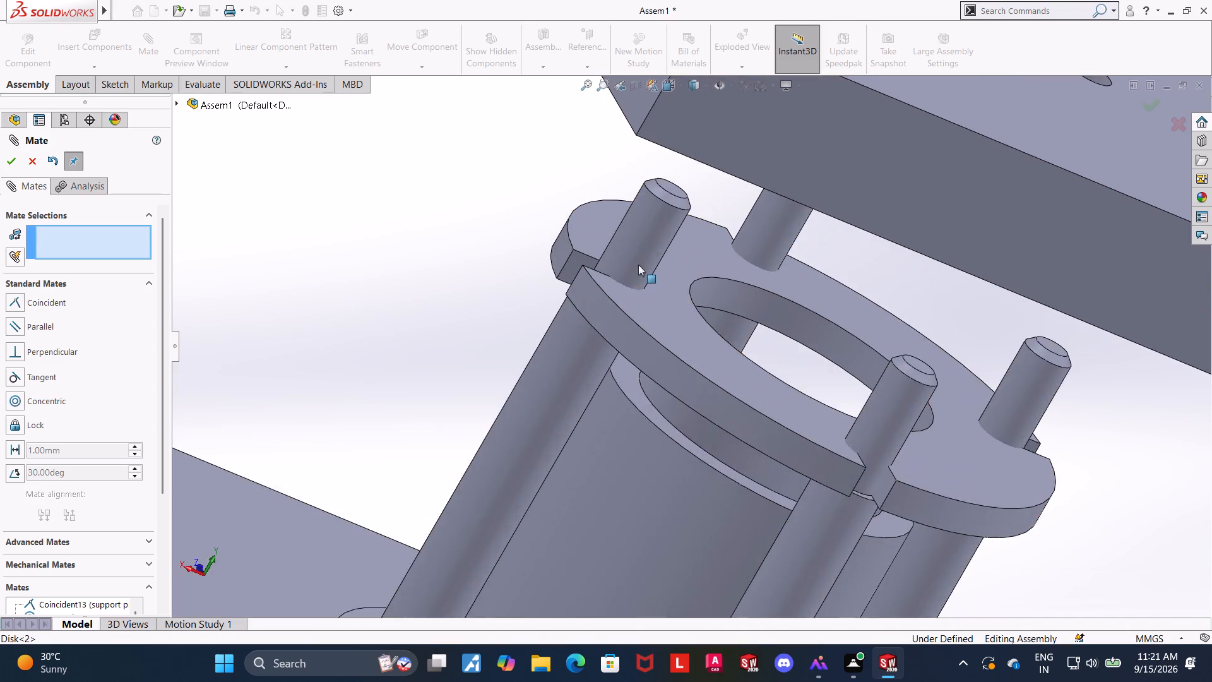
pyautogui.scroll(-4, 638, 265)
pyautogui.moveTo(592, 335); pyautogui.dragTo(644, 241, button='middle')
pyautogui.click(610, 371)
pyautogui.moveTo(595, 302); pyautogui.dragTo(586, 338, button='middle')
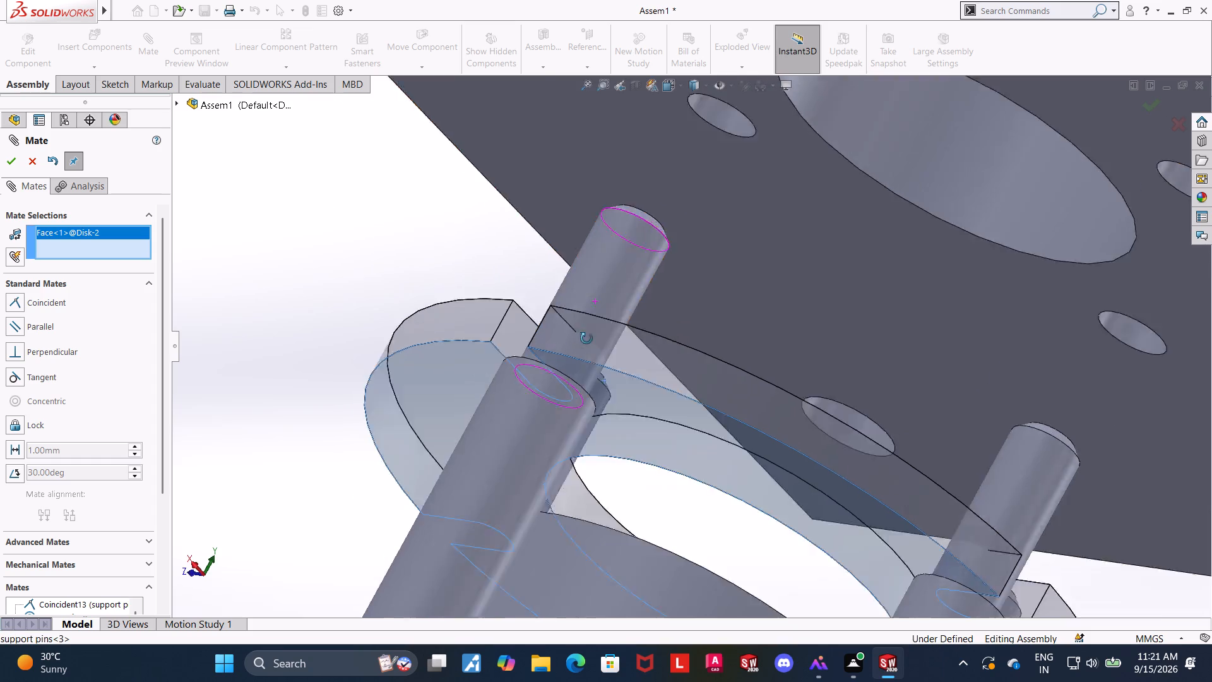
pyautogui.moveTo(586, 338); pyautogui.dragTo(565, 426, button='middle')
pyautogui.click(520, 348)
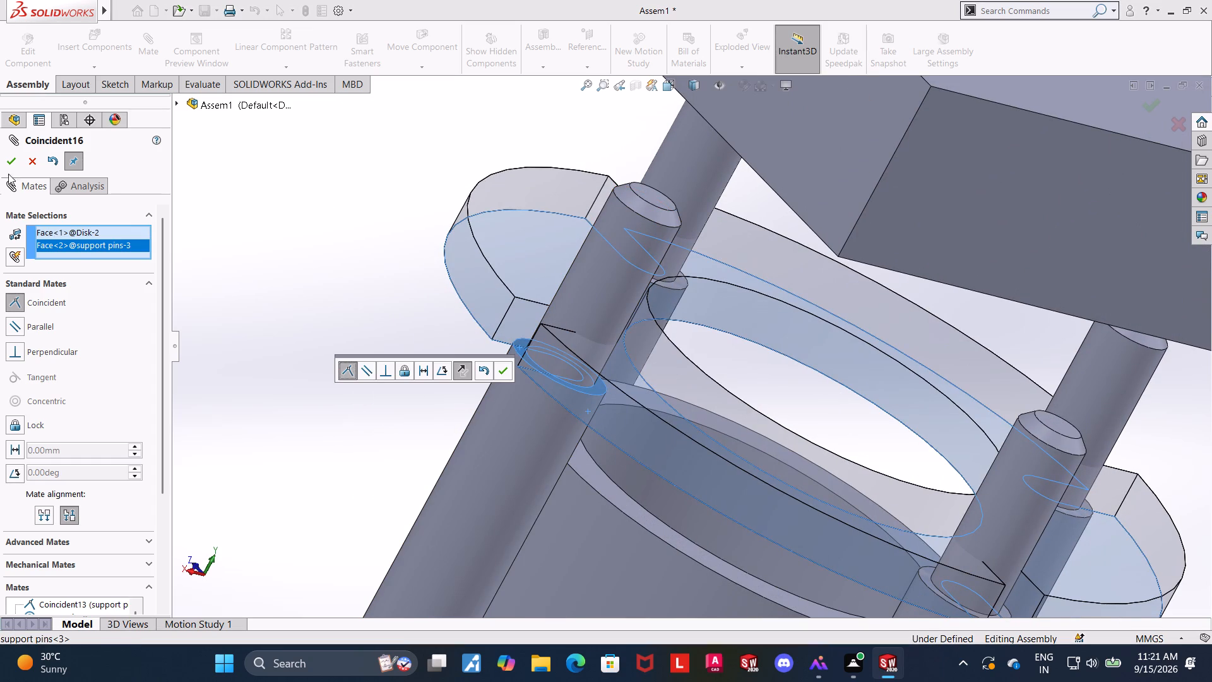
pyautogui.click(10, 168)
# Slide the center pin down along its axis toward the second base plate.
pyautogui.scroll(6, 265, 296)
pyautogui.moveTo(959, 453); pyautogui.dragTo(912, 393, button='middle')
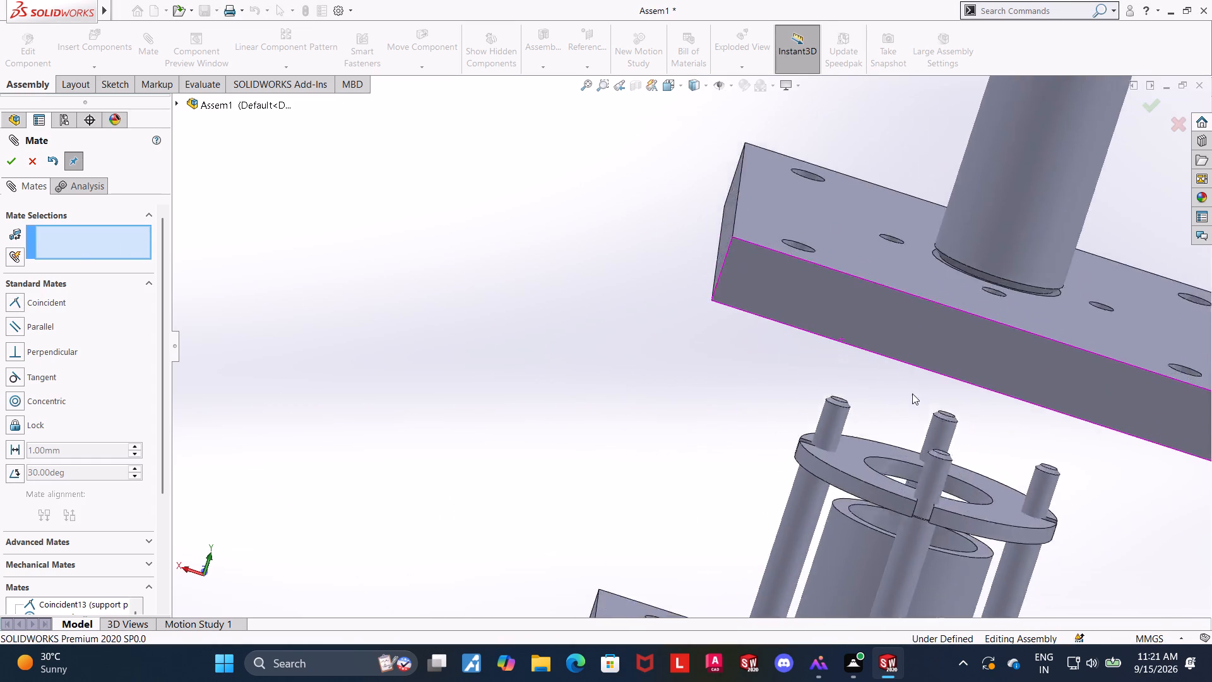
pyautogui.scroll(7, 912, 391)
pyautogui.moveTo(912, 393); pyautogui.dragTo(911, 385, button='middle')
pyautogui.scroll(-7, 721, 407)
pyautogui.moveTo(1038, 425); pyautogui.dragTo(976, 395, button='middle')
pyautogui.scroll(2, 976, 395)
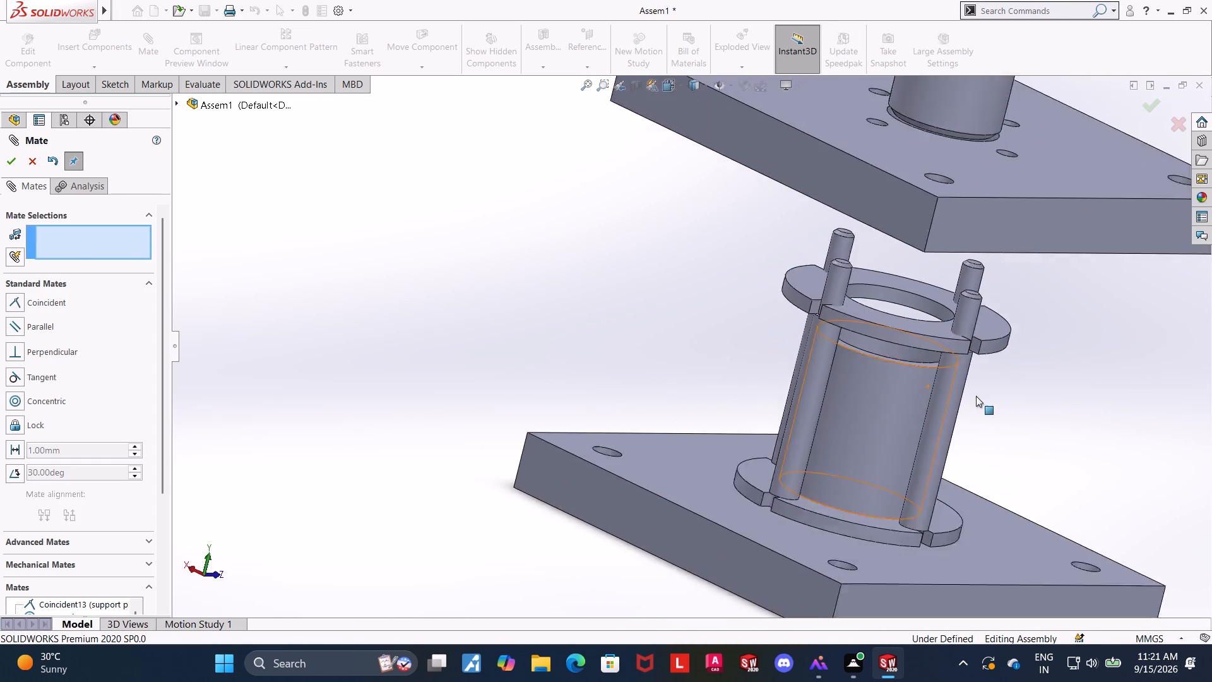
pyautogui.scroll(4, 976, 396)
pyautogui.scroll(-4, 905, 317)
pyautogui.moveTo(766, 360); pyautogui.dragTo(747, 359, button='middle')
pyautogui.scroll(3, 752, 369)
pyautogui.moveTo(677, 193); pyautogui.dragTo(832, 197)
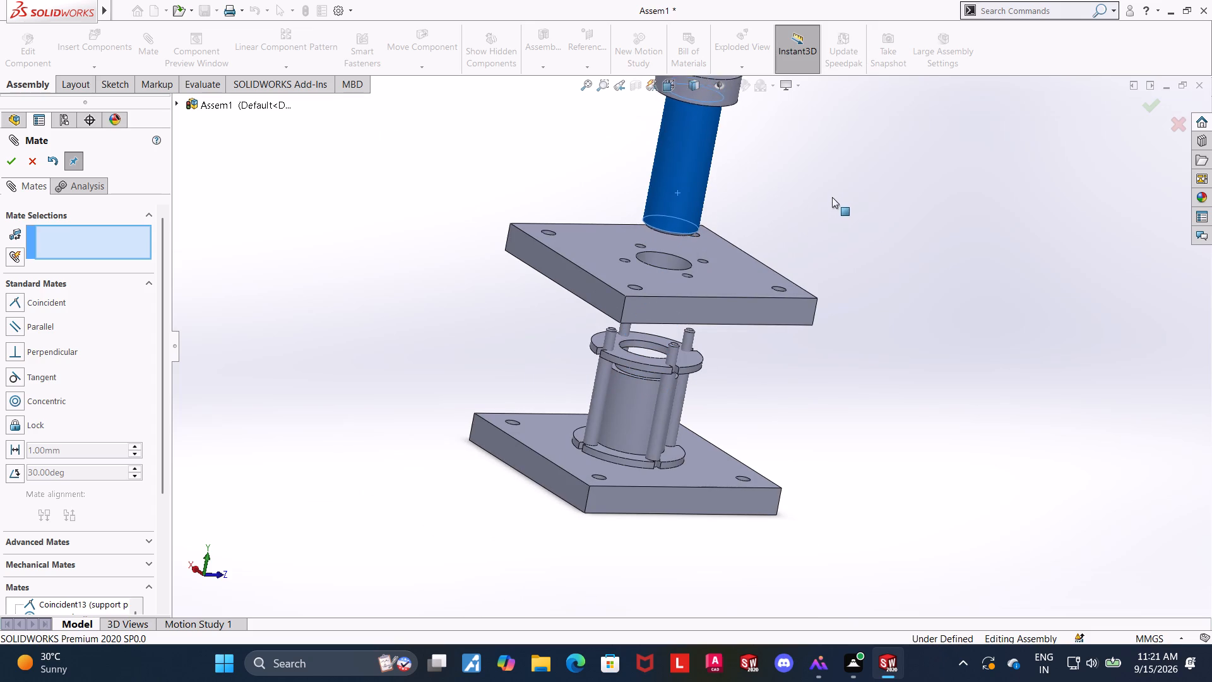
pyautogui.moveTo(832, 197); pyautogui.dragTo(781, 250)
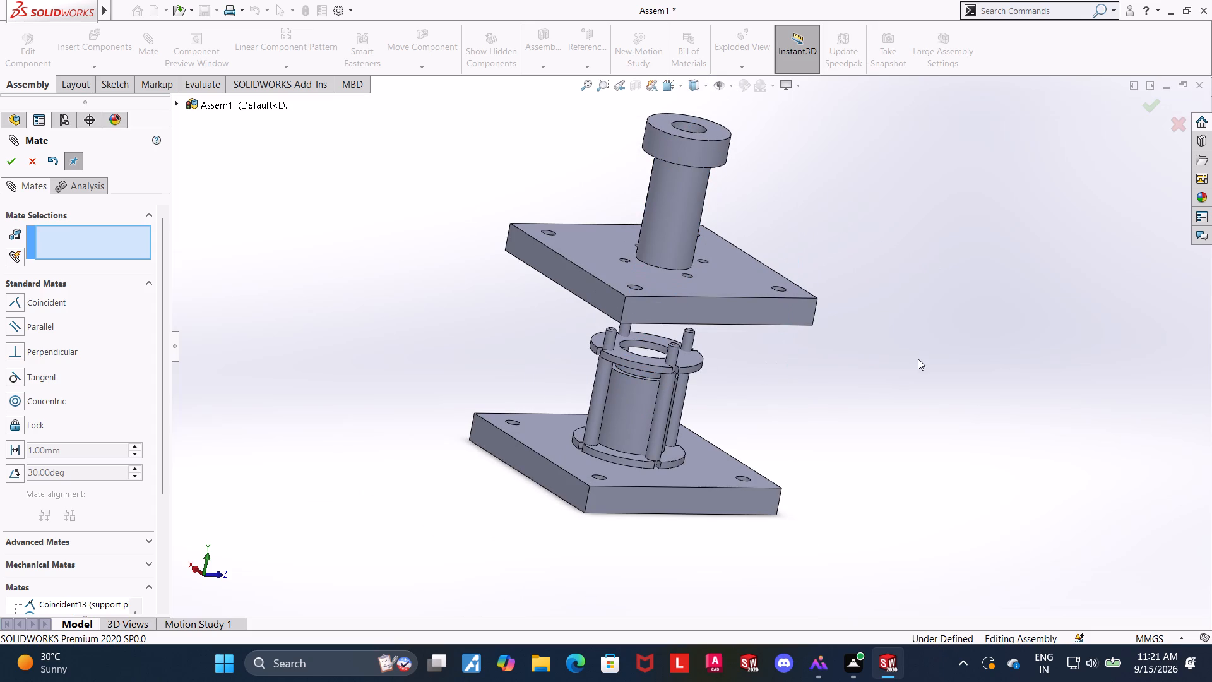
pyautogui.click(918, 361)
# Mate the underside of the second base plate coincident with the second disk's top face.
pyautogui.moveTo(852, 397); pyautogui.dragTo(821, 216, button='middle')
pyautogui.scroll(-6, 753, 273)
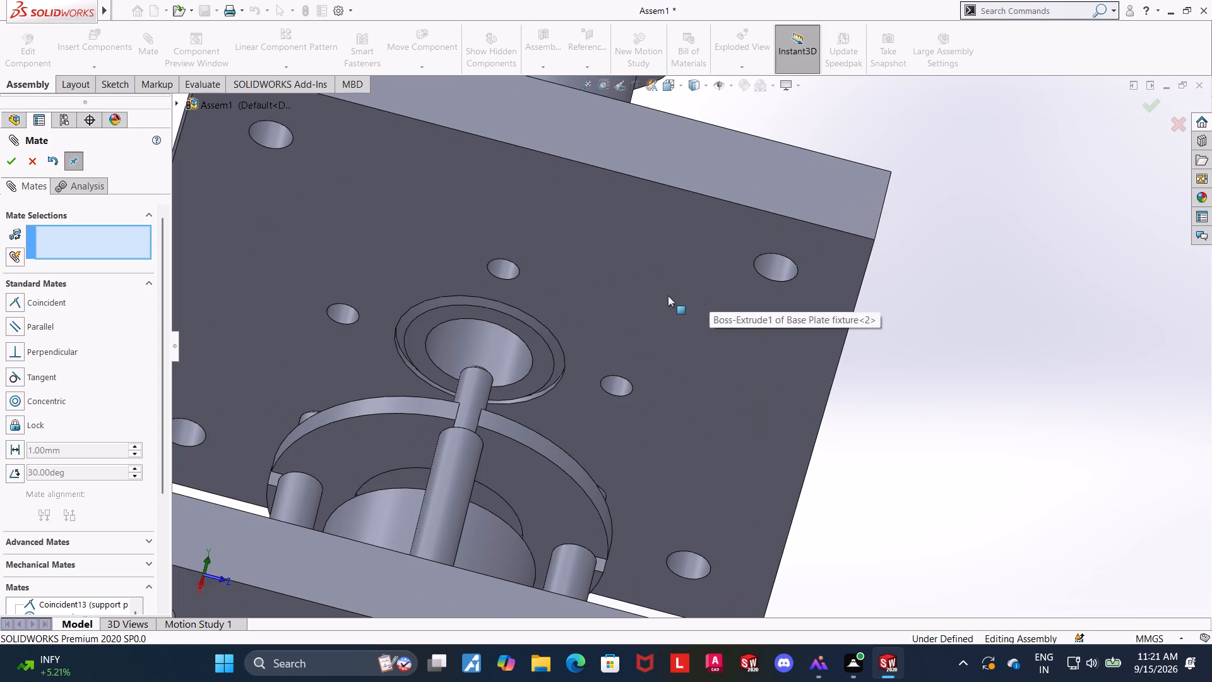
pyautogui.scroll(1, 710, 321)
pyautogui.moveTo(656, 266); pyautogui.dragTo(644, 381)
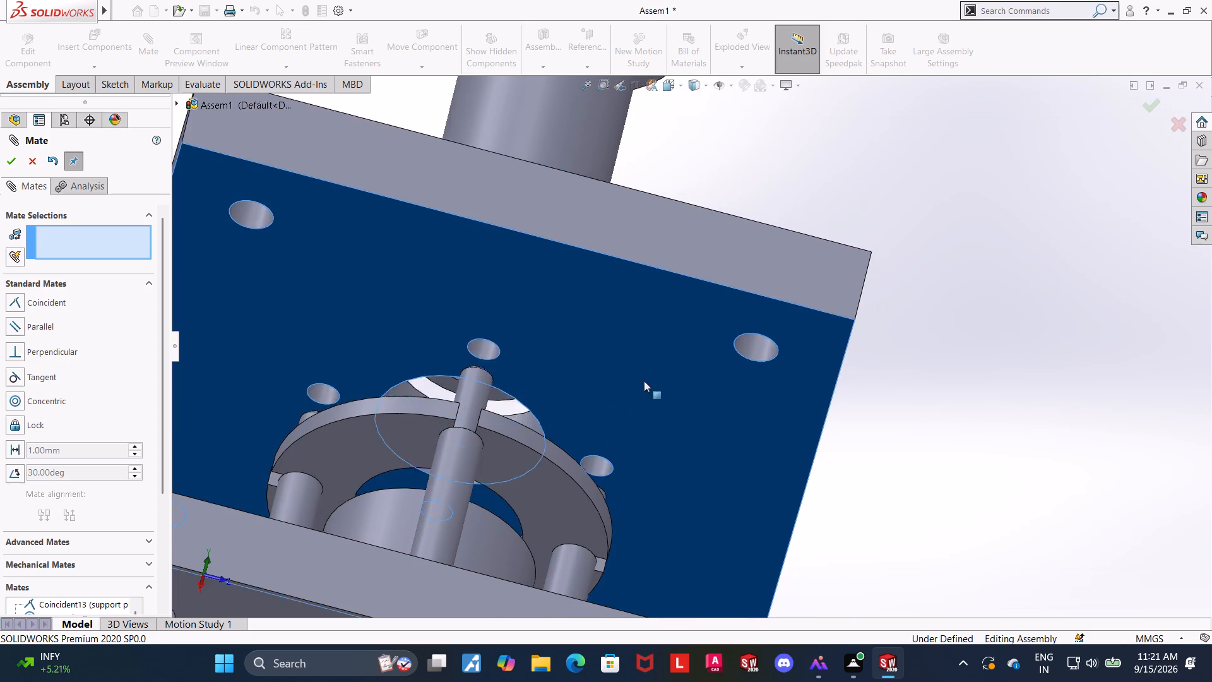
pyautogui.moveTo(644, 381); pyautogui.dragTo(650, 312)
pyautogui.click(963, 419)
pyautogui.click(680, 342)
pyautogui.scroll(3, 877, 431)
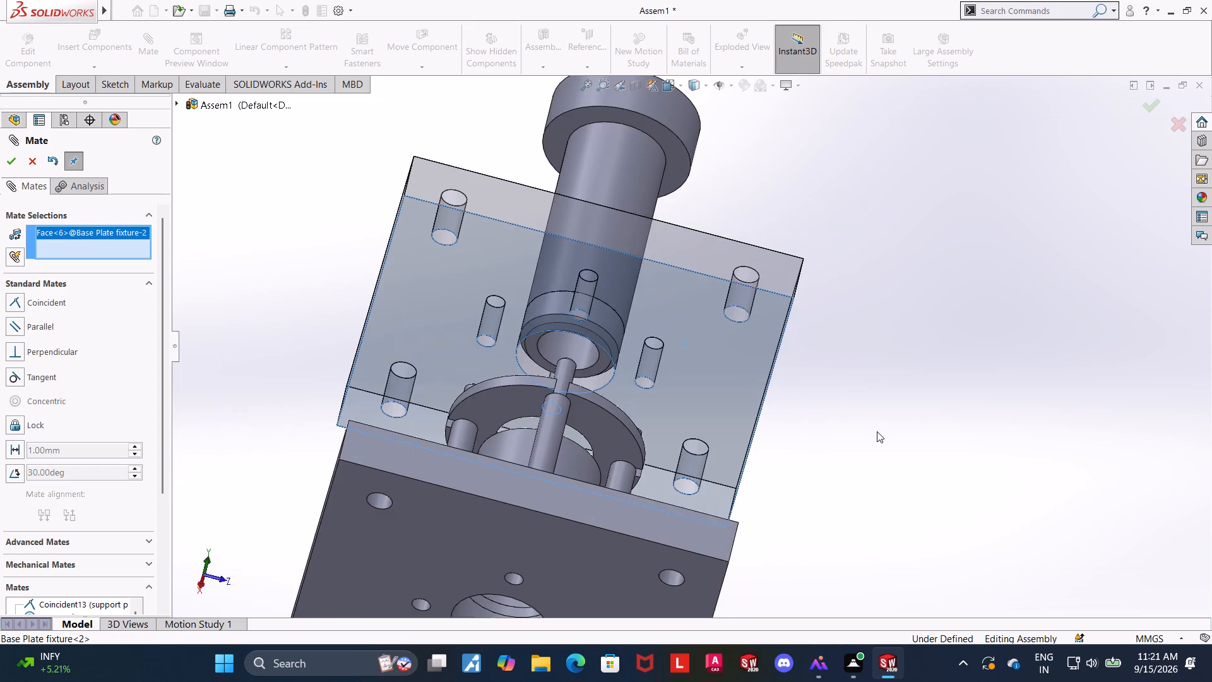
pyautogui.moveTo(899, 390); pyautogui.dragTo(841, 520, button='middle')
pyautogui.keyDown('ctrl'); pyautogui.click(700, 346); pyautogui.keyUp('ctrl')
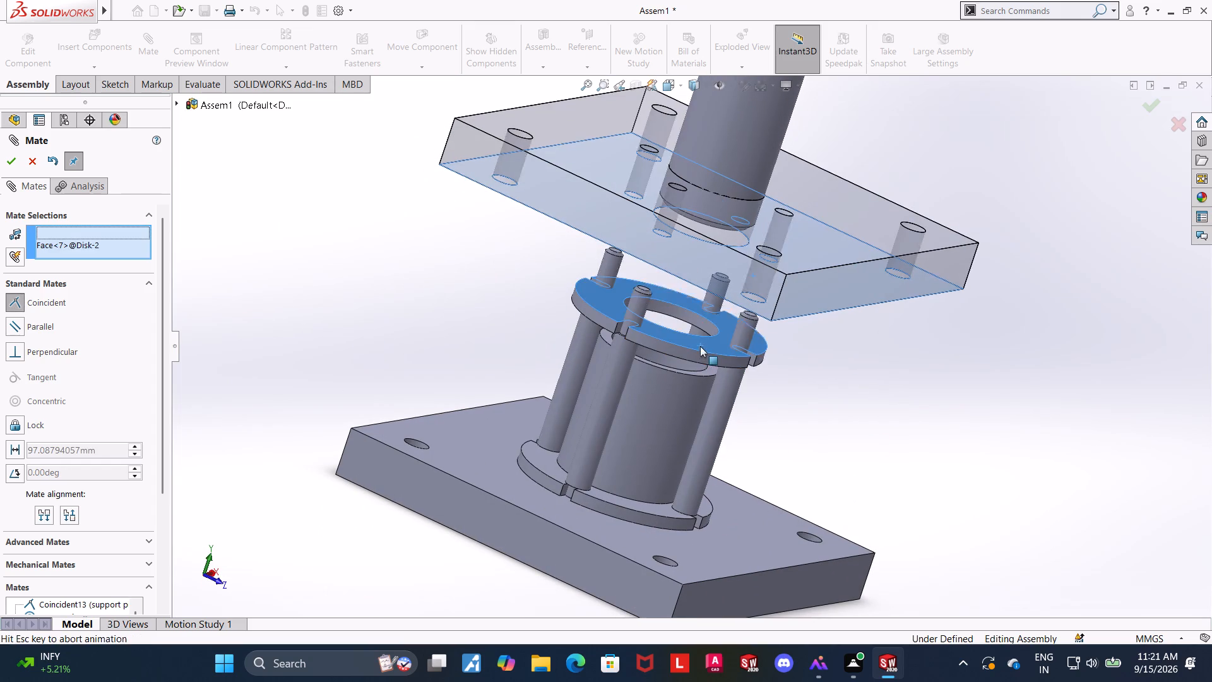
pyautogui.click(7, 164)
pyautogui.click(1077, 462)
# Mate the underside of the center pin's head coincident with the second base plate's top face.
pyautogui.moveTo(949, 414); pyautogui.dragTo(905, 481, button='middle')
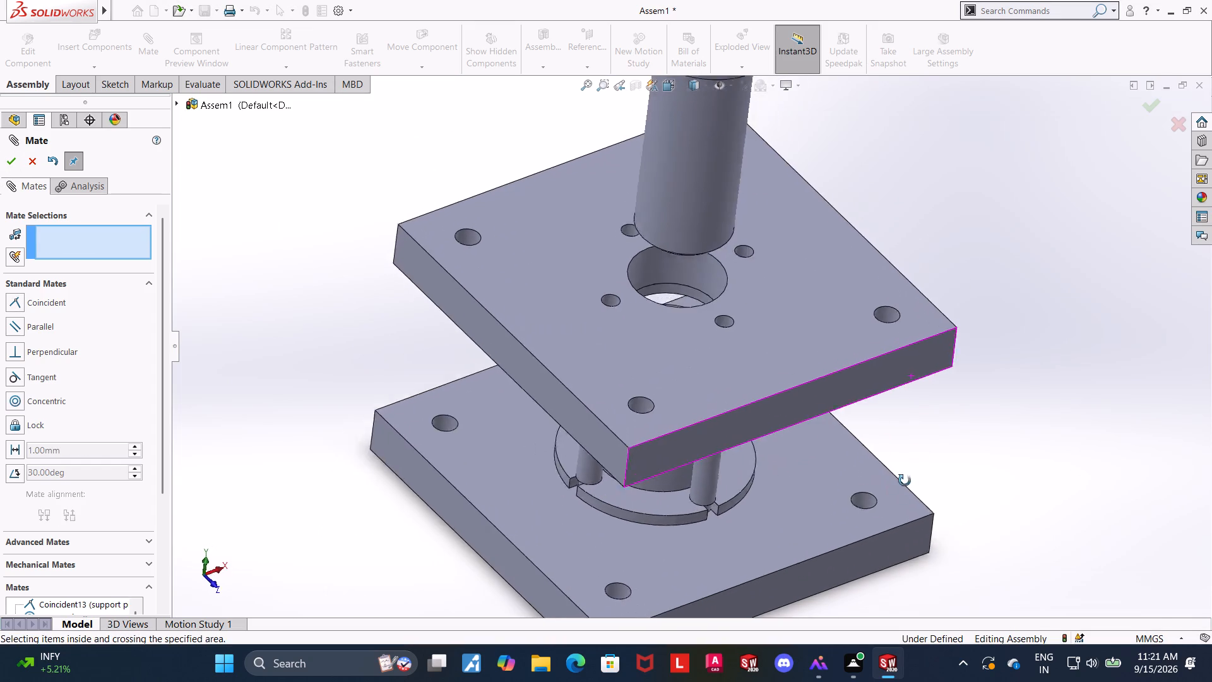
pyautogui.moveTo(905, 481); pyautogui.dragTo(901, 491, button='middle')
pyautogui.scroll(-5, 703, 342)
pyautogui.scroll(5, 805, 436)
pyautogui.scroll(-4, 726, 301)
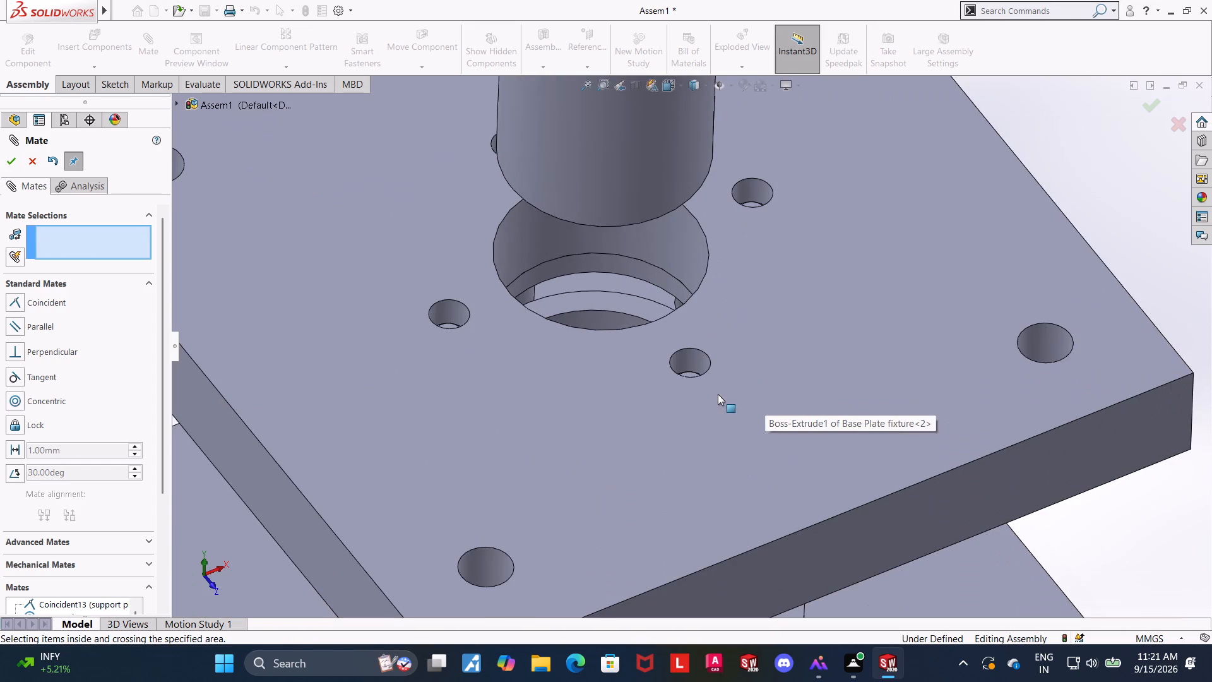
pyautogui.moveTo(718, 394); pyautogui.dragTo(724, 282, button='middle')
pyautogui.scroll(10, 724, 282)
pyautogui.scroll(-1, 767, 294)
pyautogui.moveTo(769, 295); pyautogui.dragTo(772, 337, button='middle')
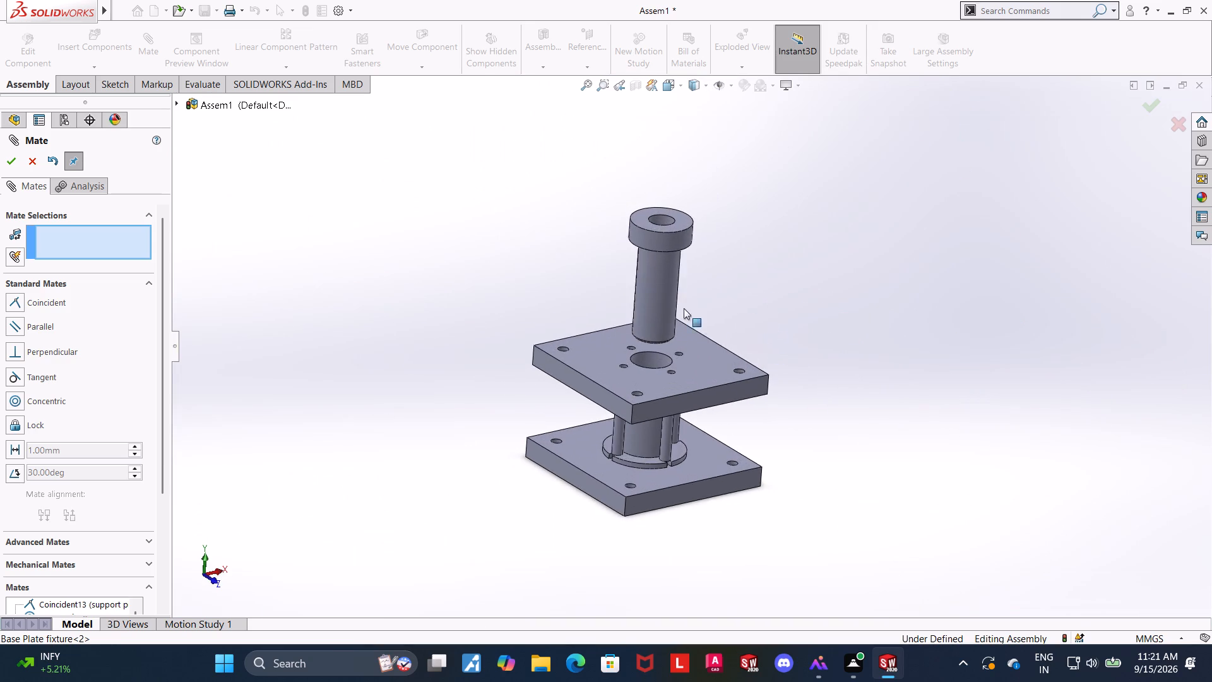
pyautogui.moveTo(735, 318); pyautogui.dragTo(728, 174, button='middle')
pyautogui.scroll(-7, 698, 210)
pyautogui.click(643, 372)
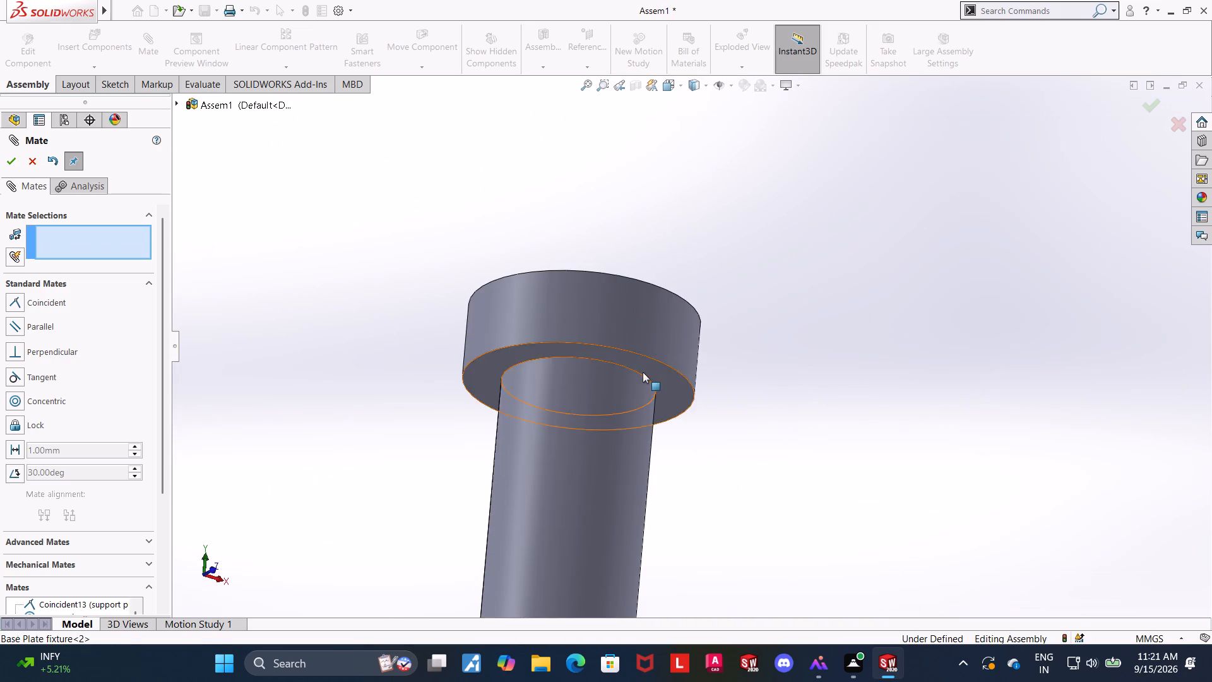
pyautogui.scroll(6, 812, 404)
pyautogui.moveTo(855, 395); pyautogui.dragTo(814, 543, button='middle')
pyautogui.scroll(1, 852, 412)
pyautogui.keyDown('ctrl'); pyautogui.click(751, 432); pyautogui.keyUp('ctrl')
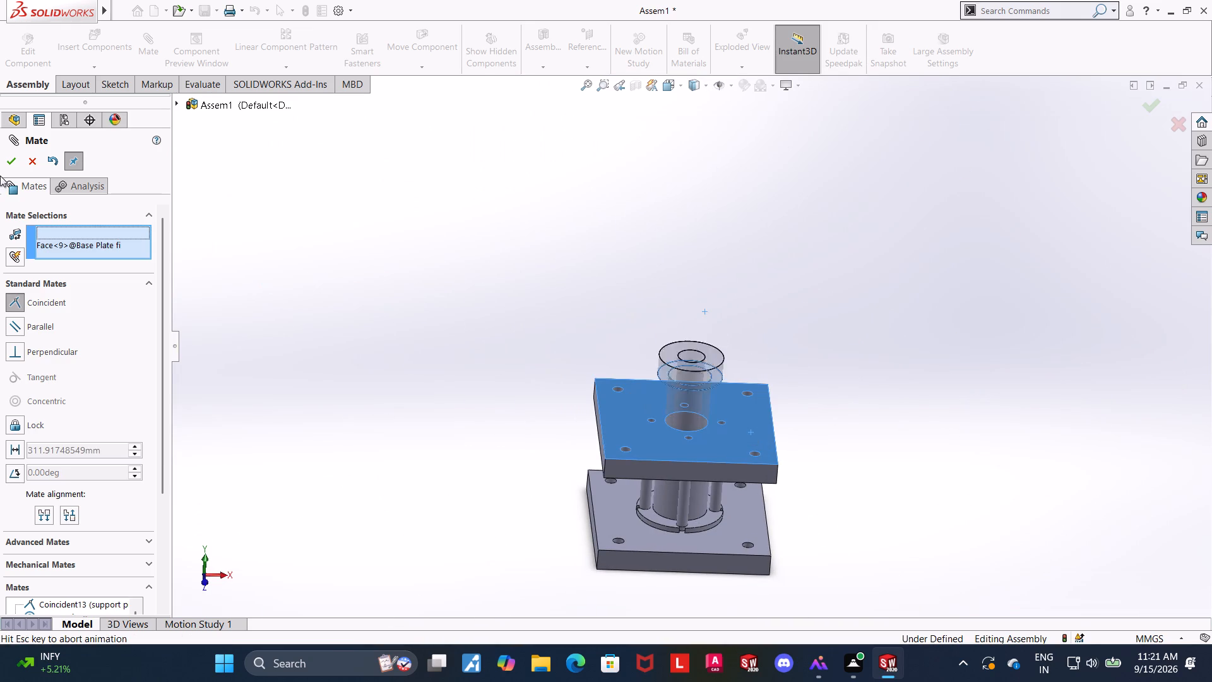
pyautogui.click(8, 163)
pyautogui.click(966, 402)
# Examine the fixture from several sides, especially the fit between the upper disk, support pins and spacer block, and finish mating.
pyautogui.moveTo(890, 484); pyautogui.dragTo(891, 373, button='middle')
pyautogui.scroll(1, 888, 422)
pyautogui.moveTo(900, 309); pyautogui.dragTo(908, 248, button='middle')
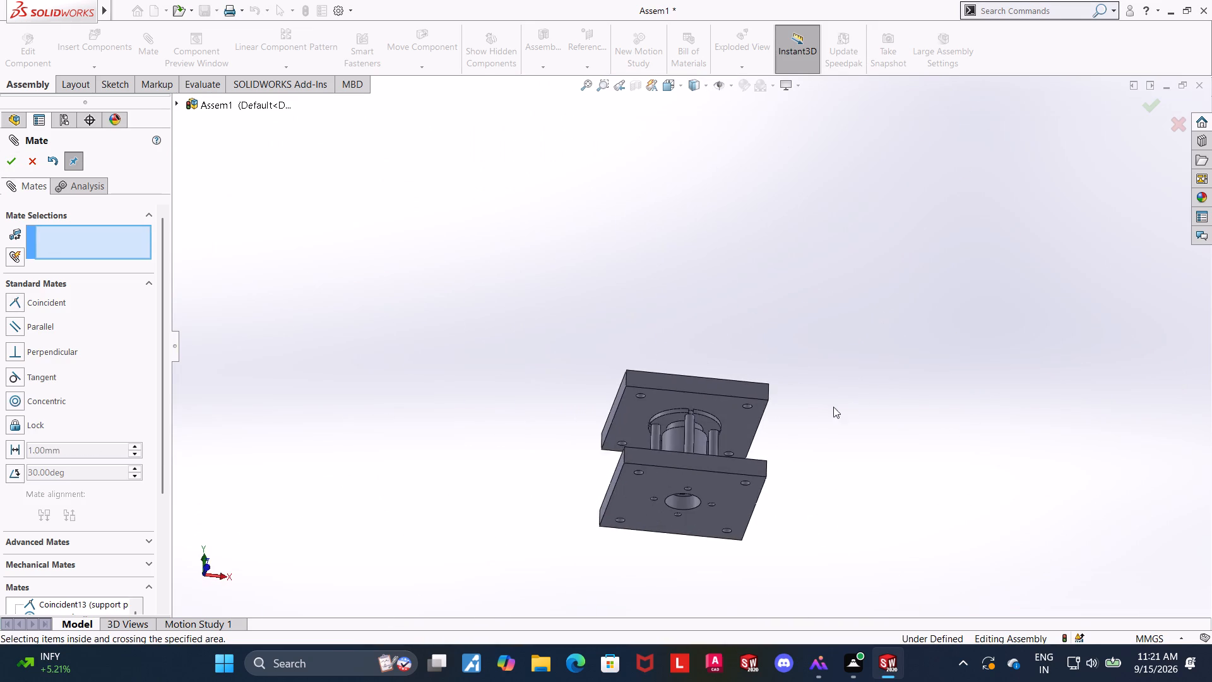
pyautogui.moveTo(833, 407); pyautogui.dragTo(819, 563, button='middle')
pyautogui.scroll(1, 813, 551)
pyautogui.scroll(-5, 672, 433)
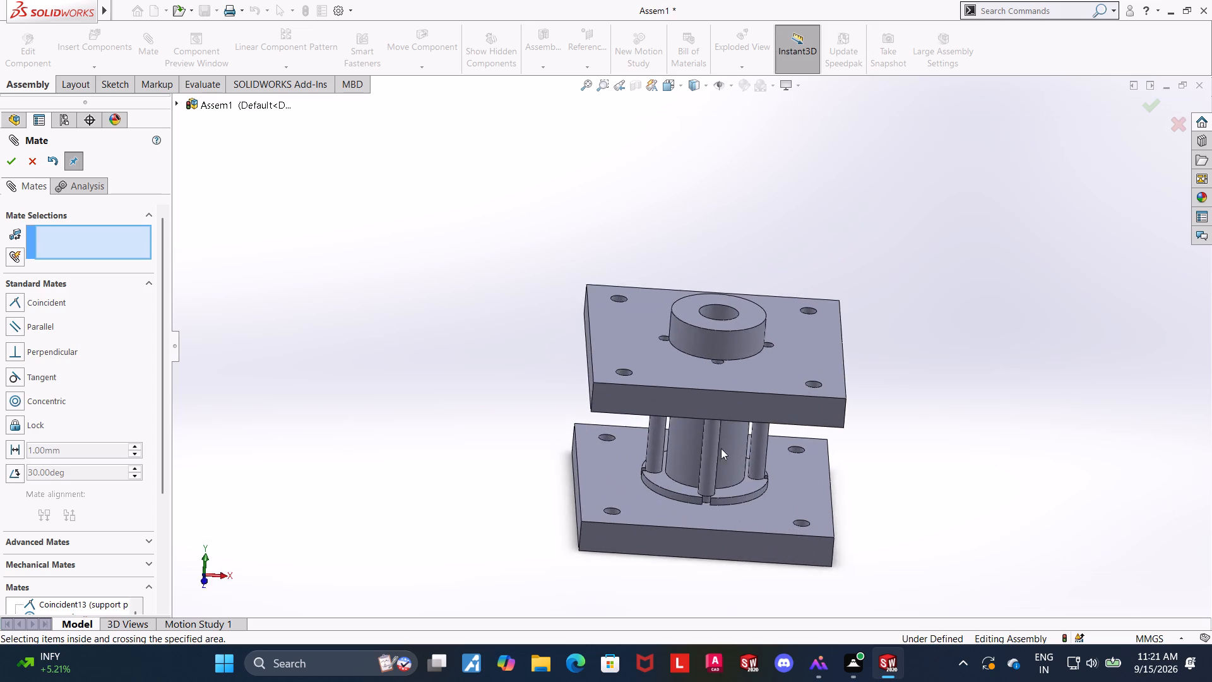
pyautogui.moveTo(753, 506); pyautogui.dragTo(980, 530, button='middle')
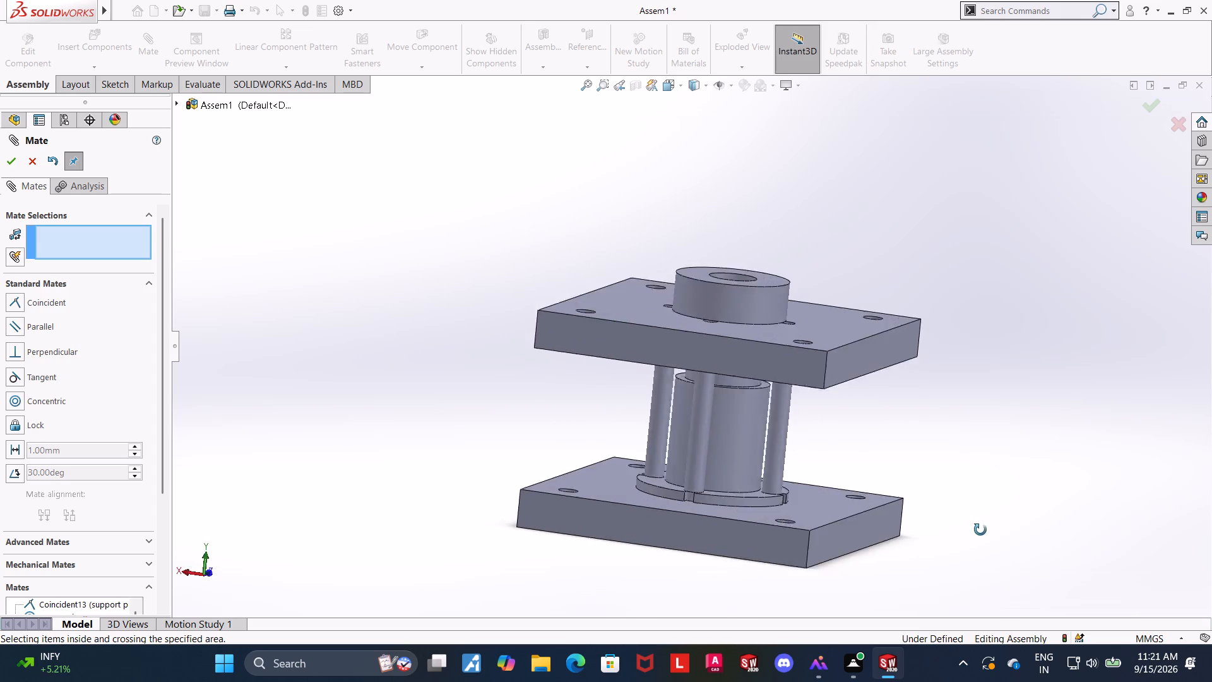
pyautogui.moveTo(980, 530); pyautogui.dragTo(895, 494, button='middle')
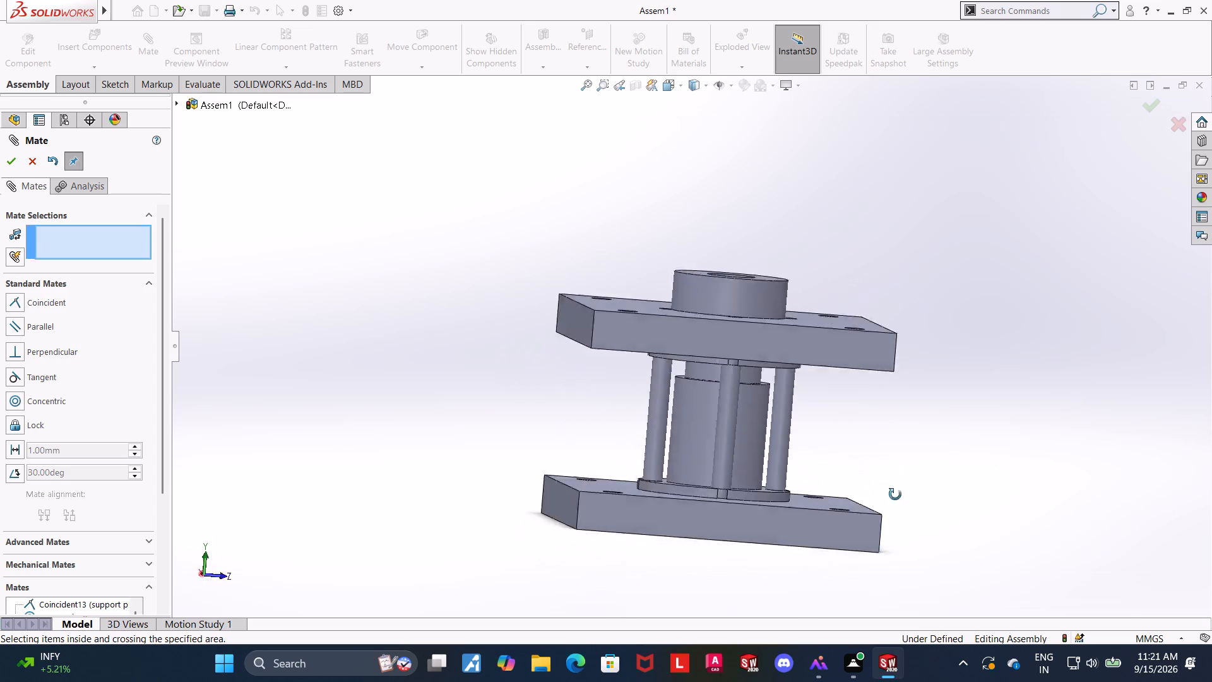
pyautogui.moveTo(895, 494); pyautogui.dragTo(889, 503, button='middle')
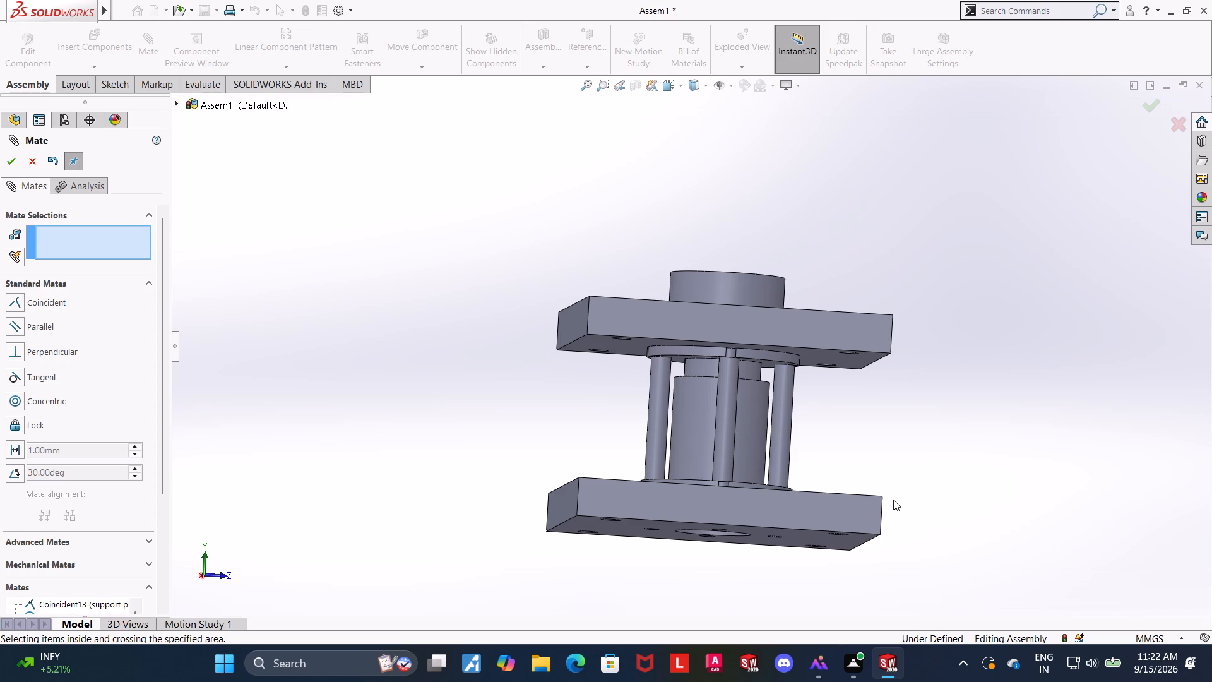
pyautogui.moveTo(915, 498); pyautogui.dragTo(900, 507, button='middle')
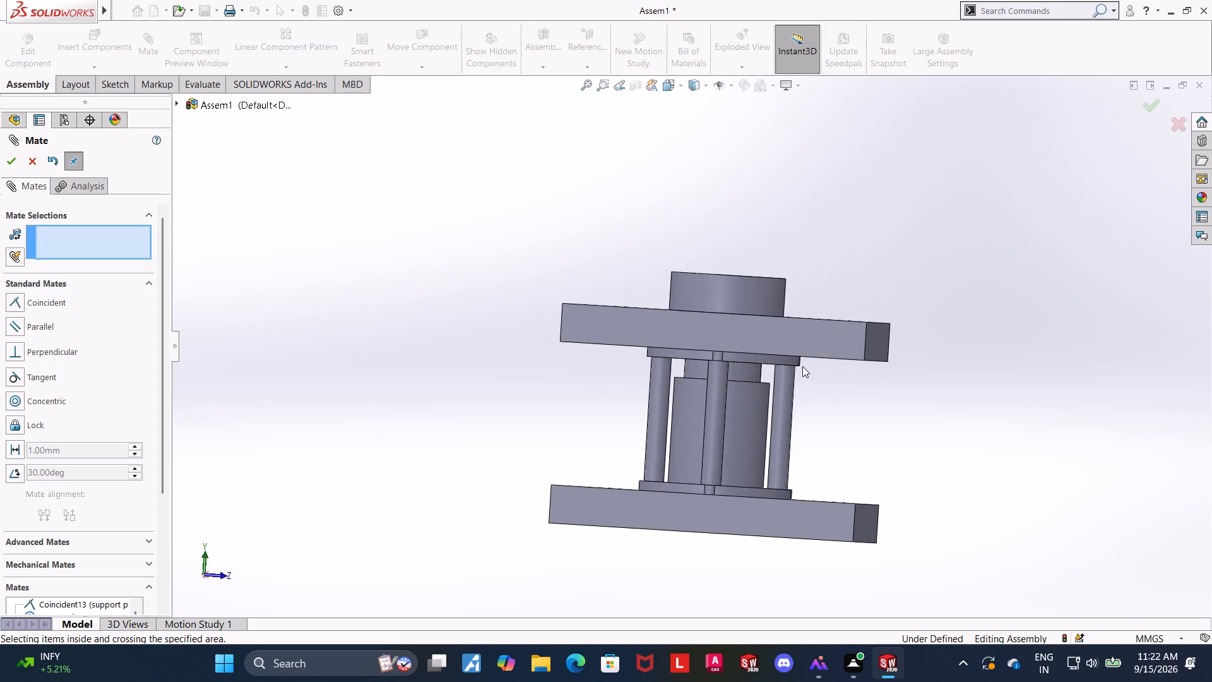
pyautogui.scroll(-8, 790, 382)
pyautogui.moveTo(1016, 530); pyautogui.dragTo(1010, 468, button='middle')
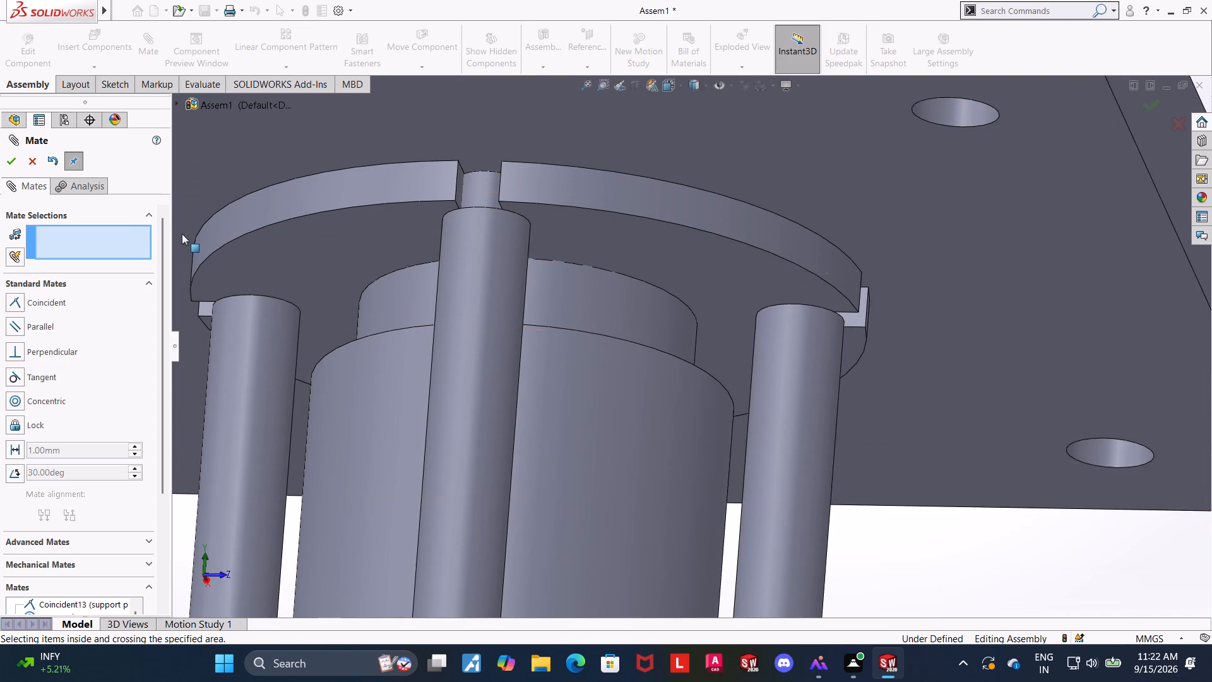
pyautogui.click(30, 166)
# Measure the distance between the second disk's underside and the spacer block's top face.
pyautogui.click(201, 78)
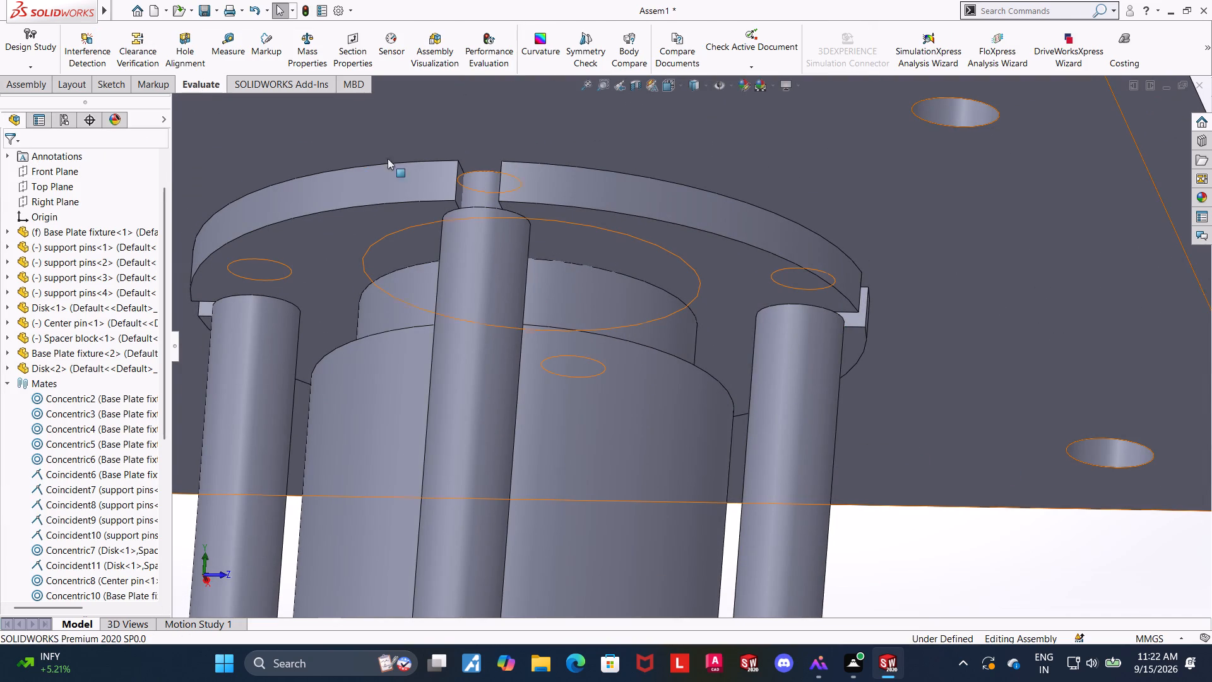
pyautogui.scroll(5, 720, 283)
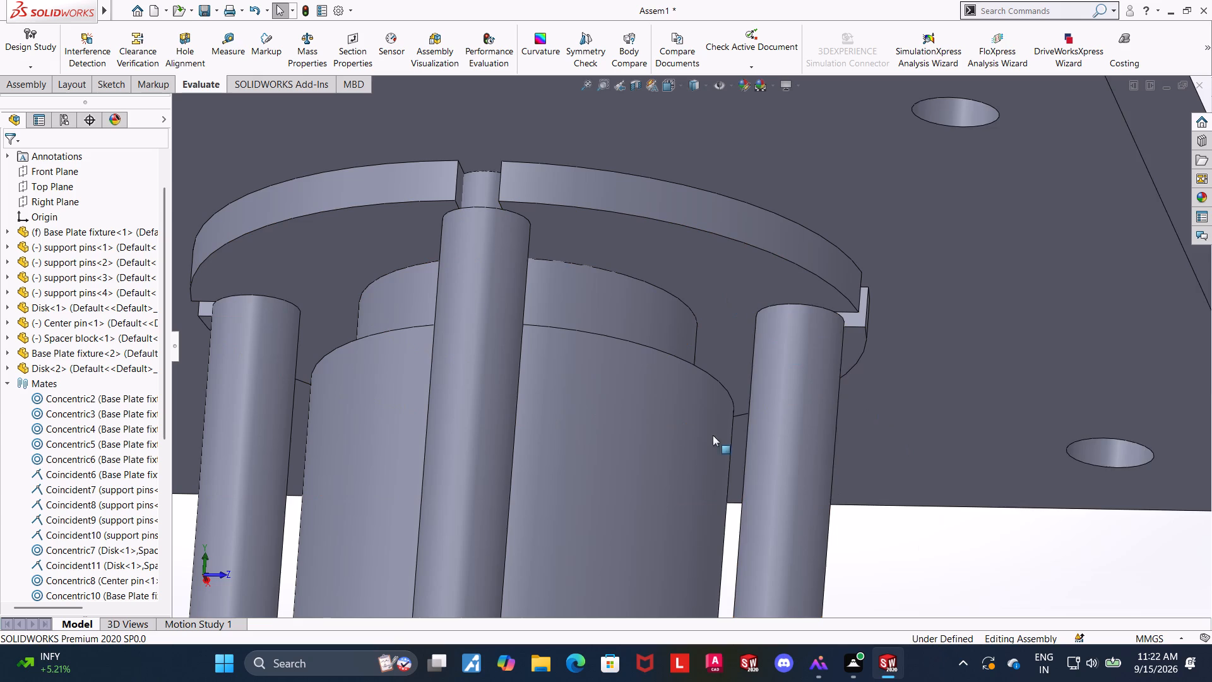
pyautogui.click(225, 42)
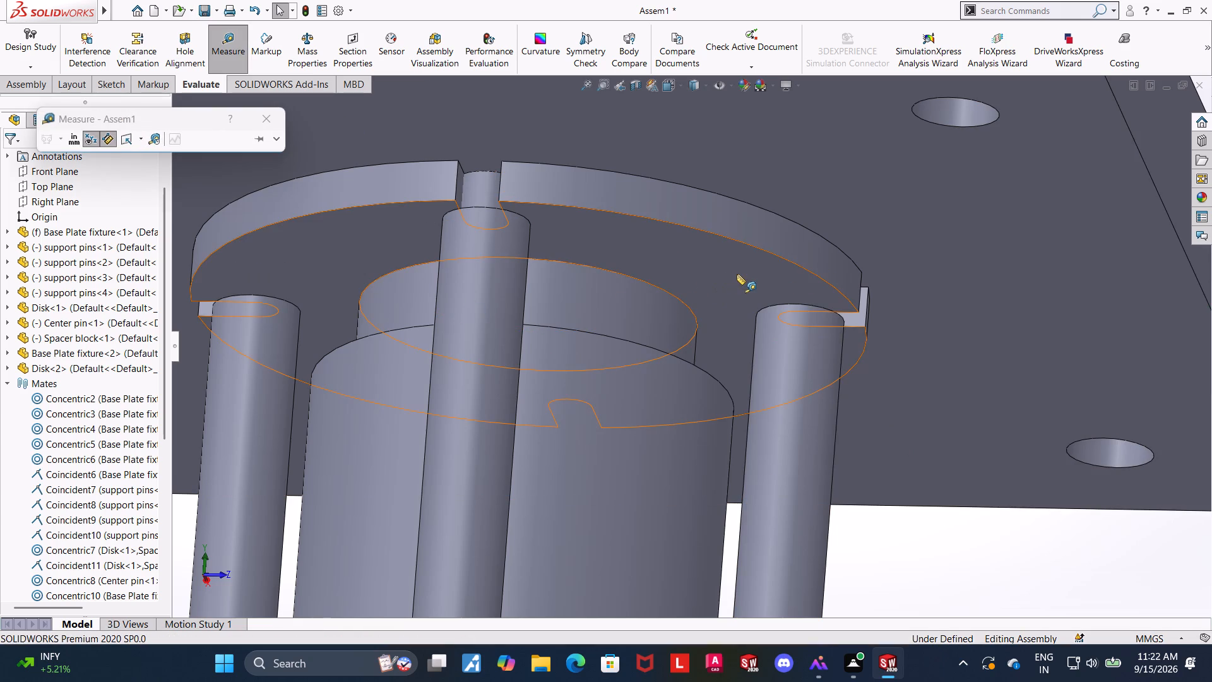
pyautogui.keyDown('ctrl'); pyautogui.click(737, 274); pyautogui.keyUp('ctrl')
pyautogui.keyDown('ctrl'); pyautogui.moveTo(927, 547); pyautogui.dragTo(908, 617, button='middle'); pyautogui.keyUp('ctrl')
pyautogui.scroll(1, 900, 555)
pyautogui.scroll(-1, 899, 549)
pyautogui.moveTo(899, 548); pyautogui.dragTo(889, 586, button='middle')
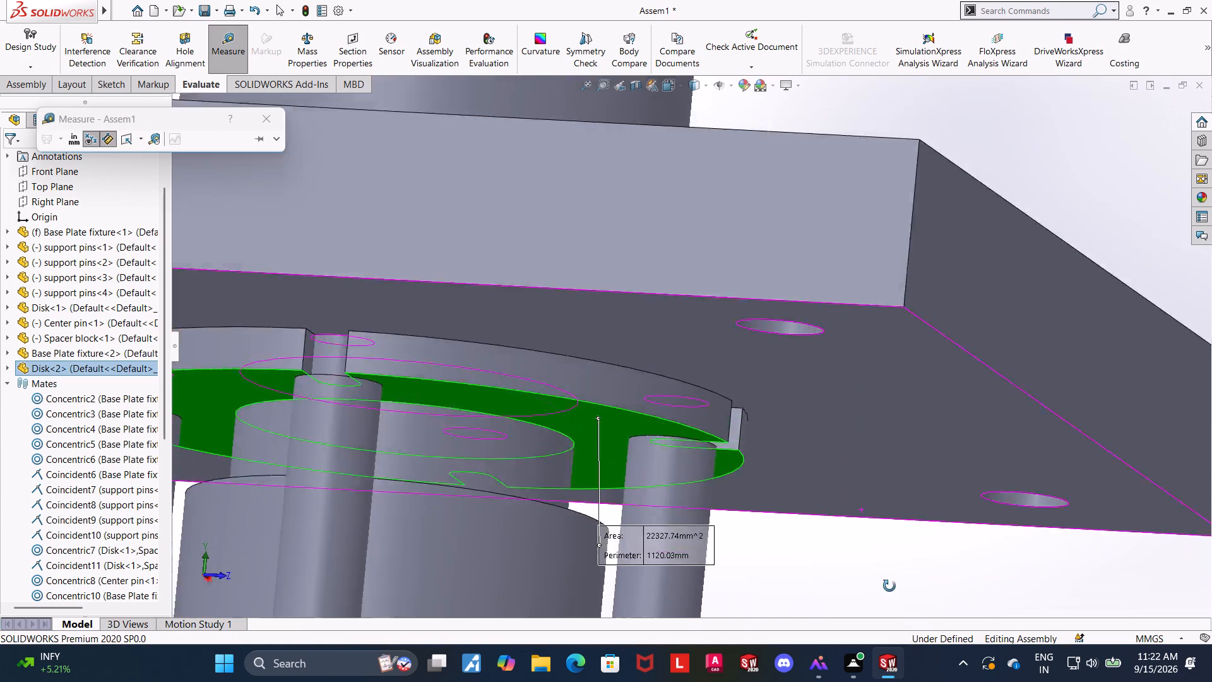
pyautogui.moveTo(889, 586); pyautogui.dragTo(884, 606, button='middle')
pyautogui.scroll(4, 506, 563)
pyautogui.moveTo(562, 472); pyautogui.dragTo(564, 495, button='middle')
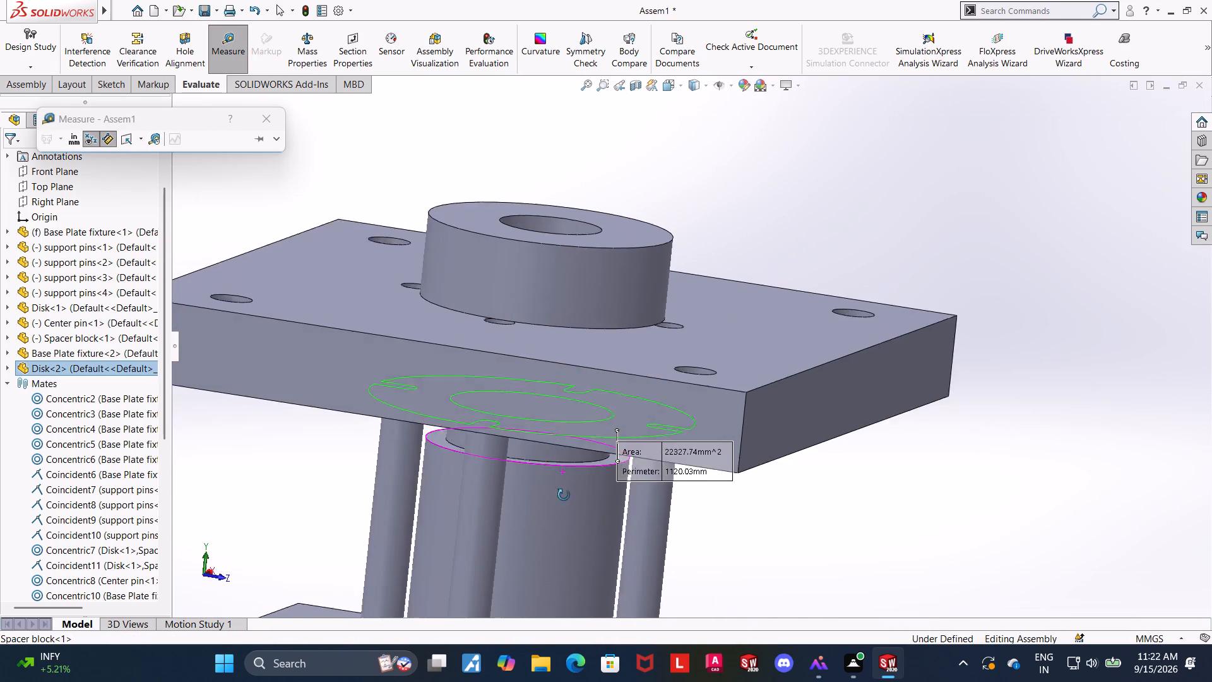
pyautogui.moveTo(564, 495); pyautogui.dragTo(566, 493, button='middle')
pyautogui.keyDown('ctrl'); pyautogui.click(603, 463); pyautogui.keyUp('ctrl')
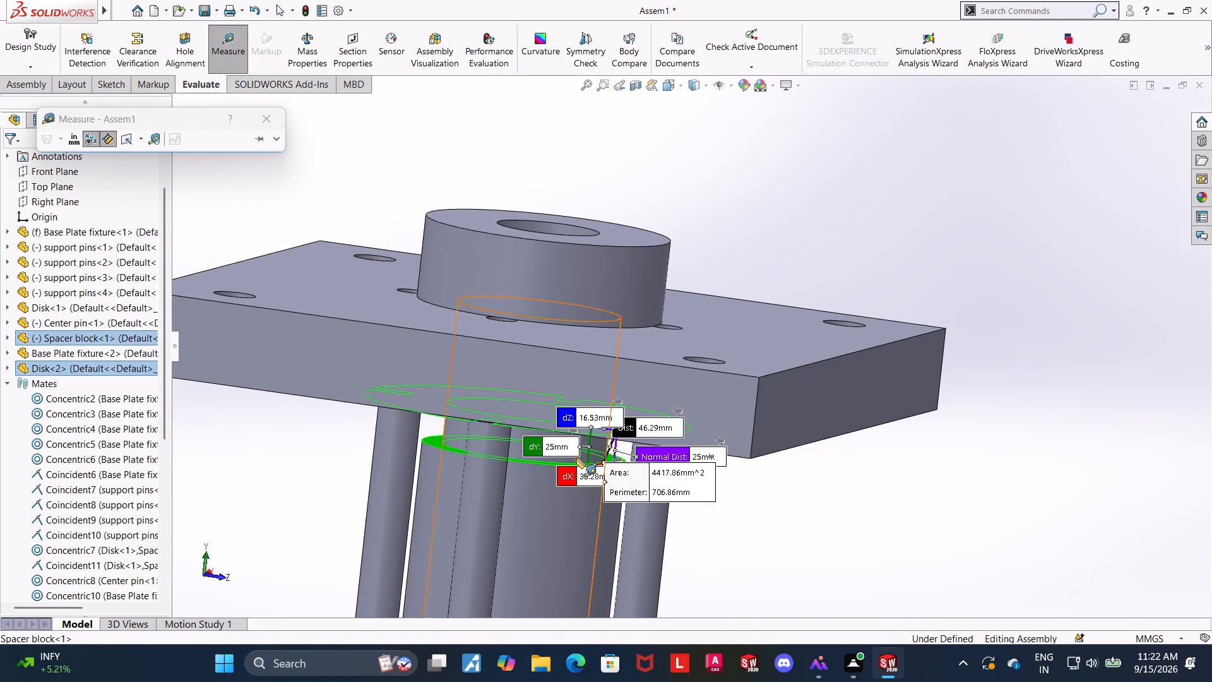
pyautogui.scroll(-2, 577, 458)
pyautogui.scroll(-2, 639, 461)
pyautogui.scroll(-3, 680, 425)
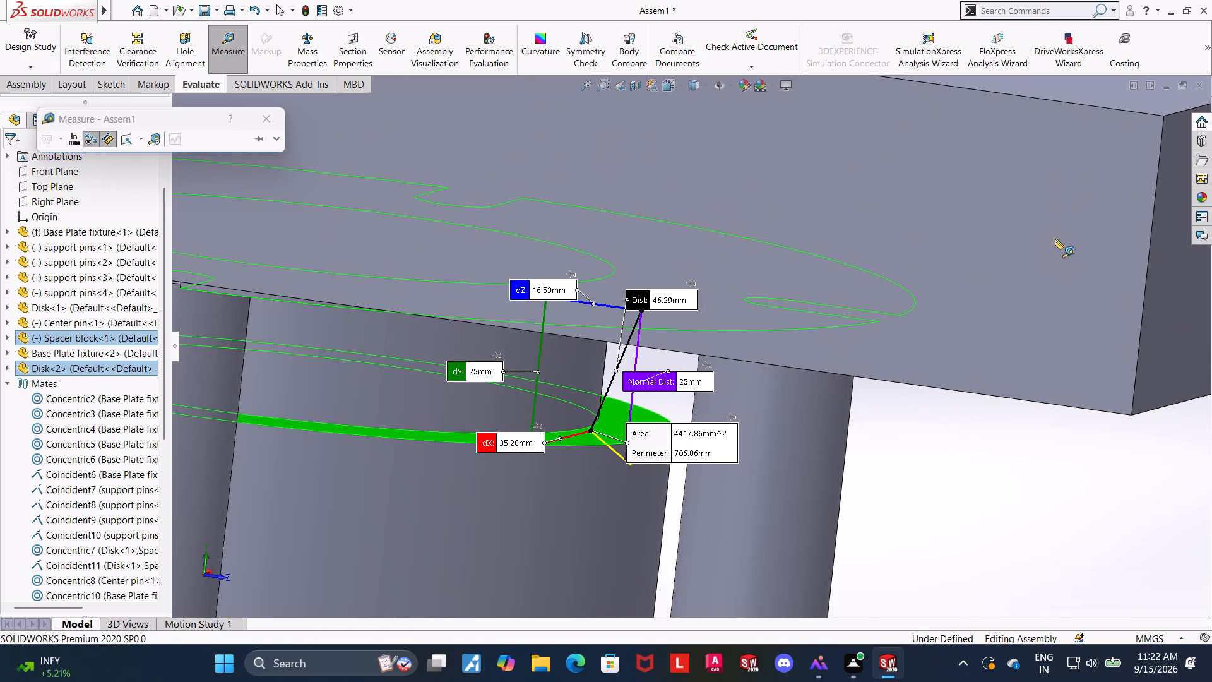
pyautogui.press('Escape')
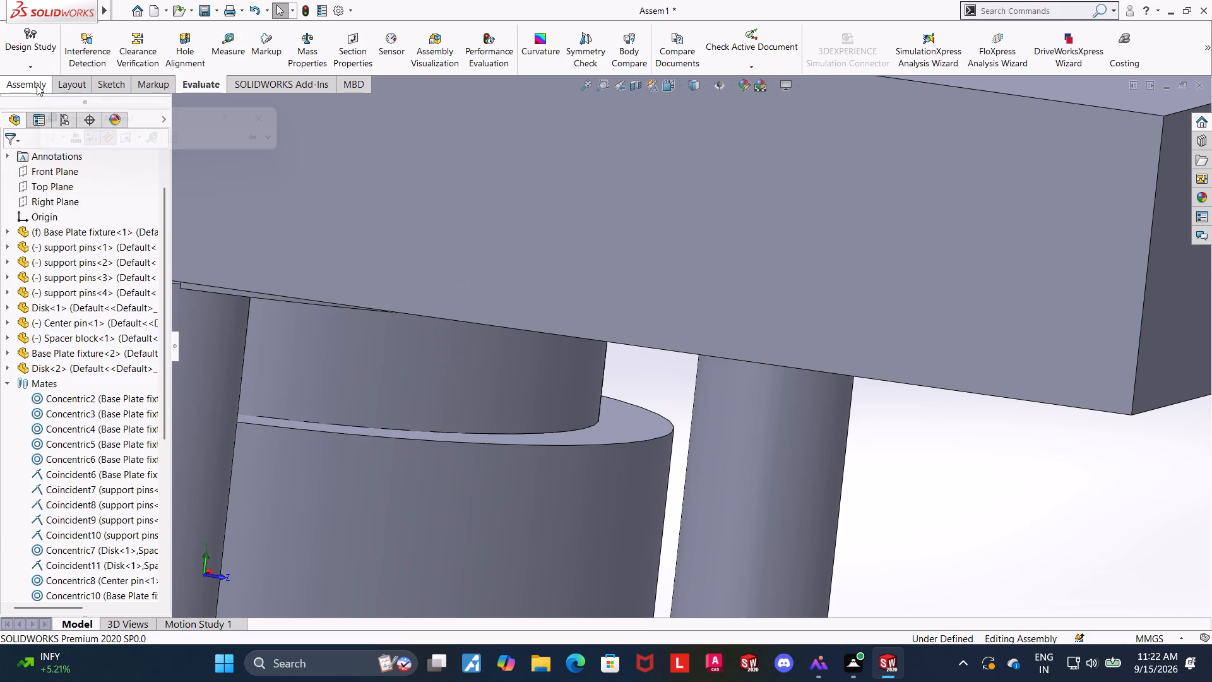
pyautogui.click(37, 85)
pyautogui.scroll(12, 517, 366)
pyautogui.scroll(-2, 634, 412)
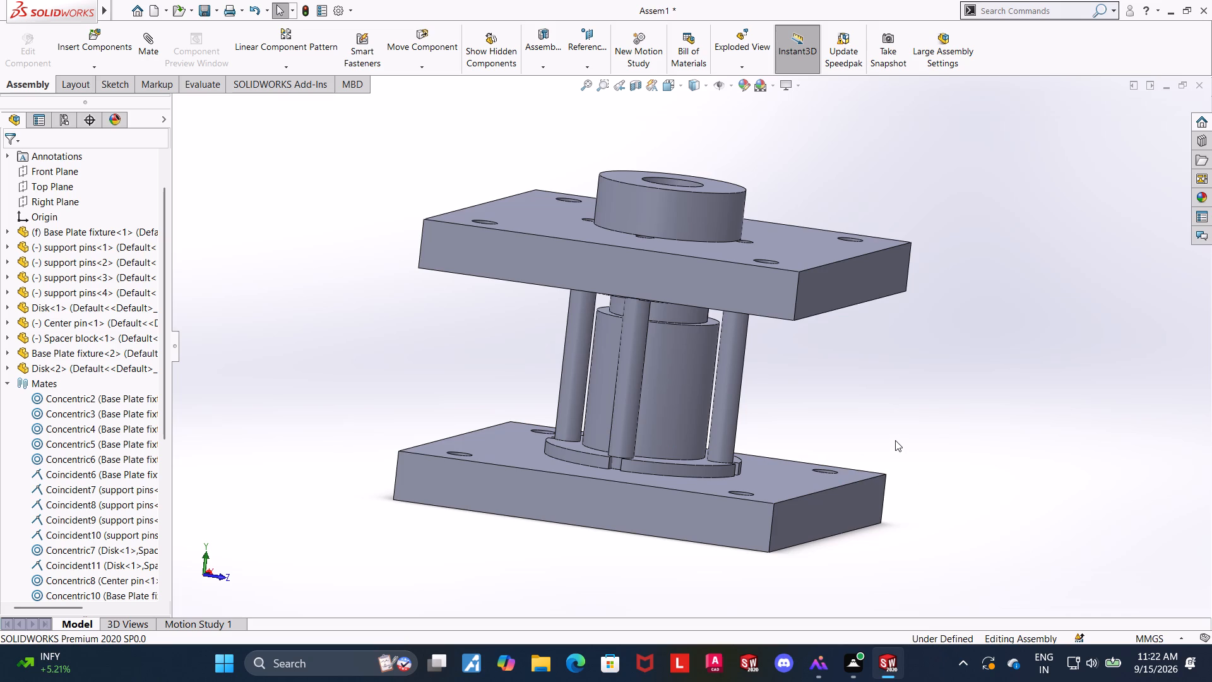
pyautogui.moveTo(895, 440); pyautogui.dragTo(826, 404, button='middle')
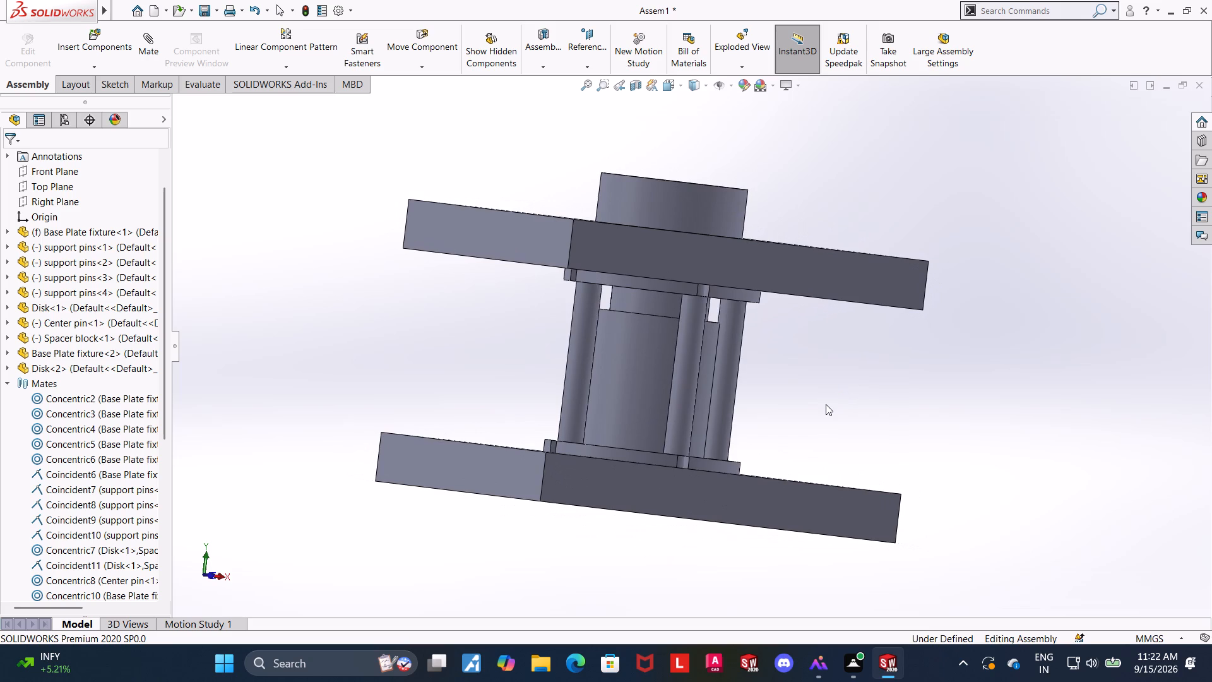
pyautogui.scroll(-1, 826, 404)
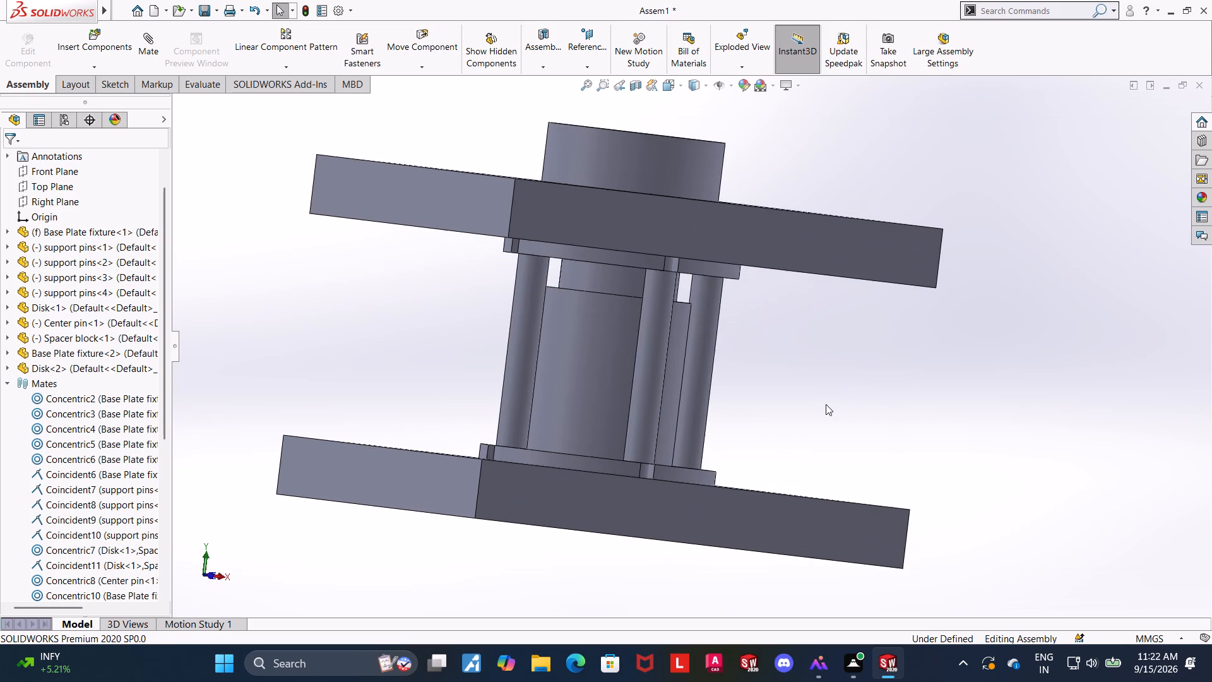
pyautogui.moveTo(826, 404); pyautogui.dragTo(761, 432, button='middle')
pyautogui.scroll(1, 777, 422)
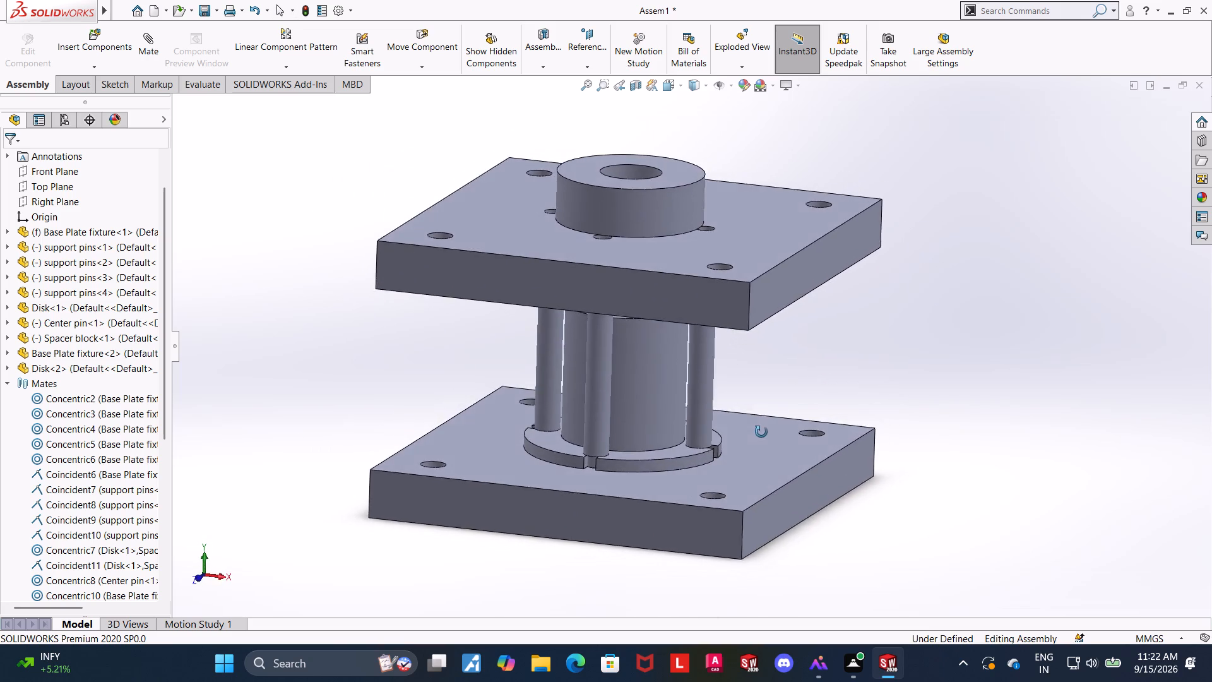
# Examine the fixture from below and from the sides, and check whether the spacer block can still slide along its axis.
pyautogui.moveTo(761, 432); pyautogui.dragTo(835, 117, button='middle')
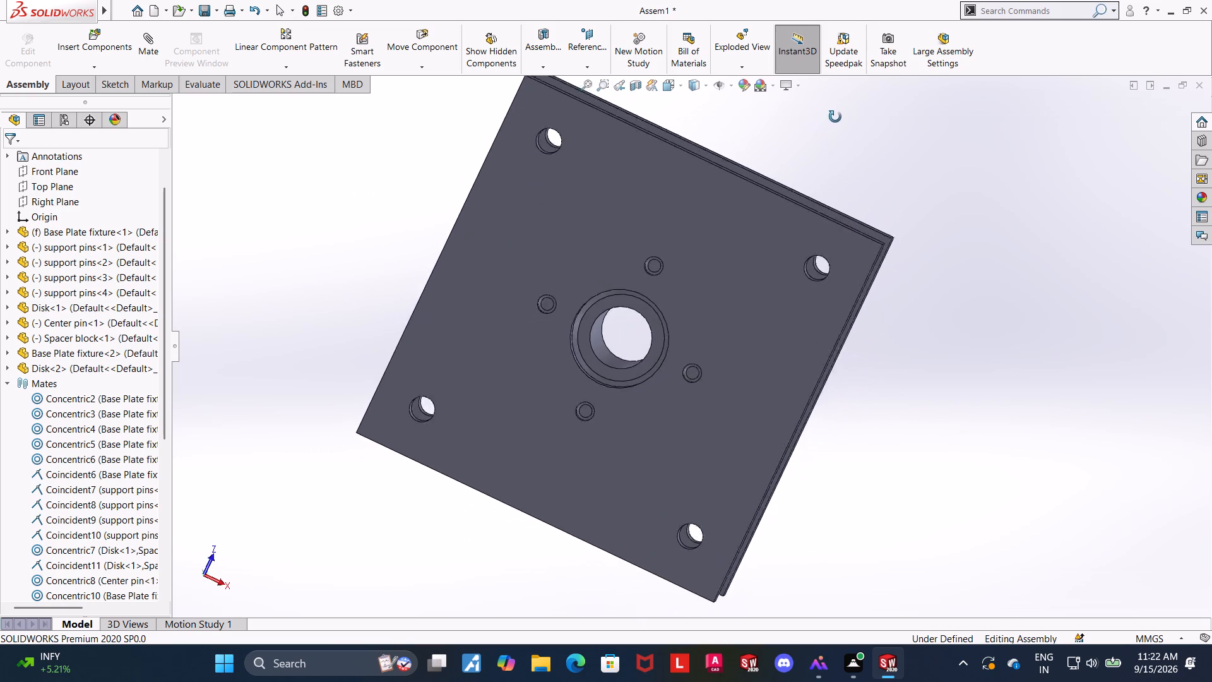
pyautogui.moveTo(835, 117); pyautogui.dragTo(824, 159, button='middle')
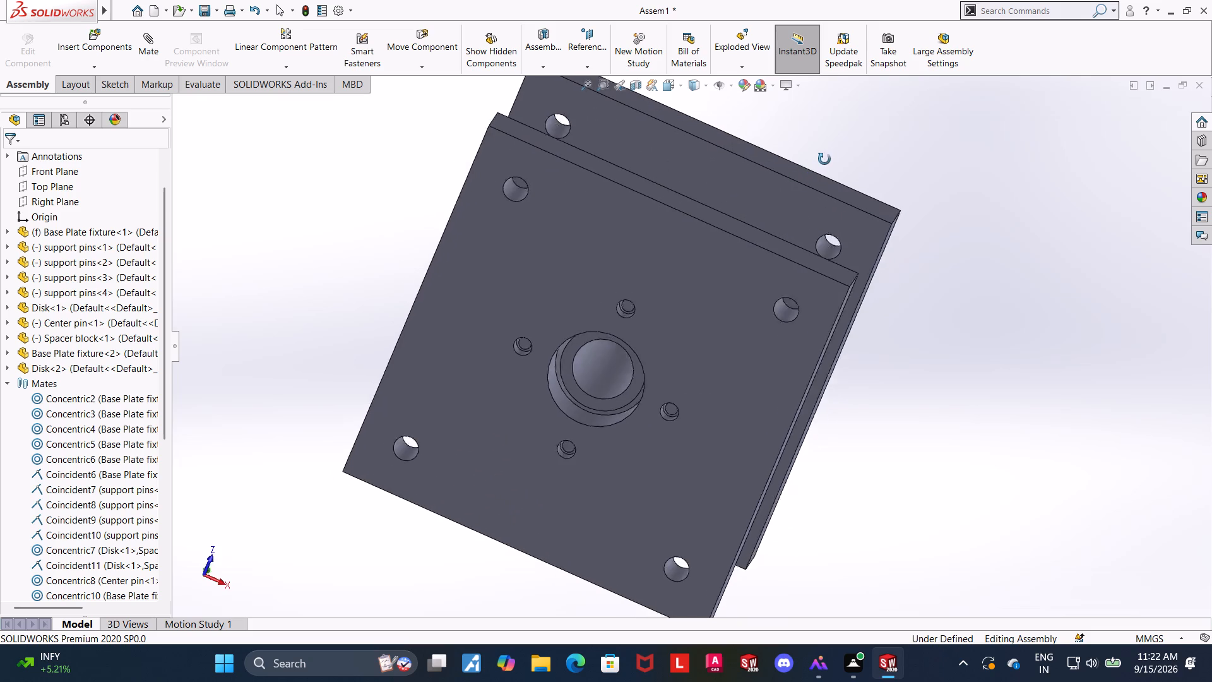
pyautogui.moveTo(824, 159); pyautogui.dragTo(800, 337, button='middle')
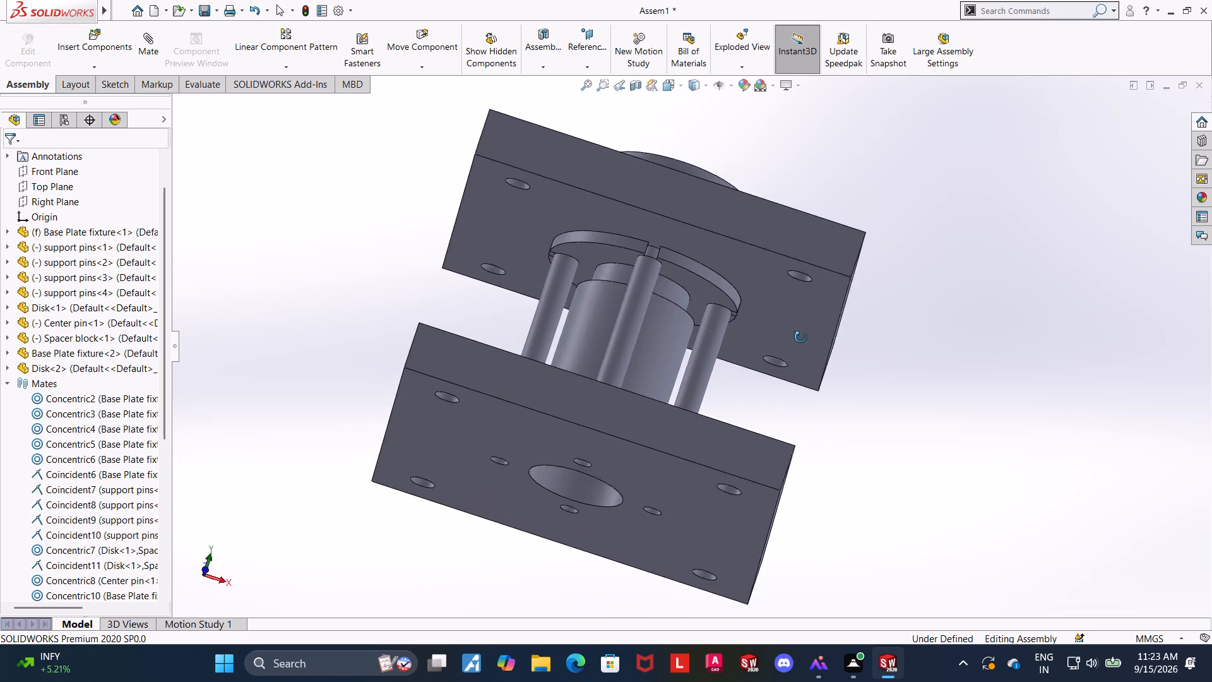
pyautogui.moveTo(800, 337); pyautogui.dragTo(819, 381, button='middle')
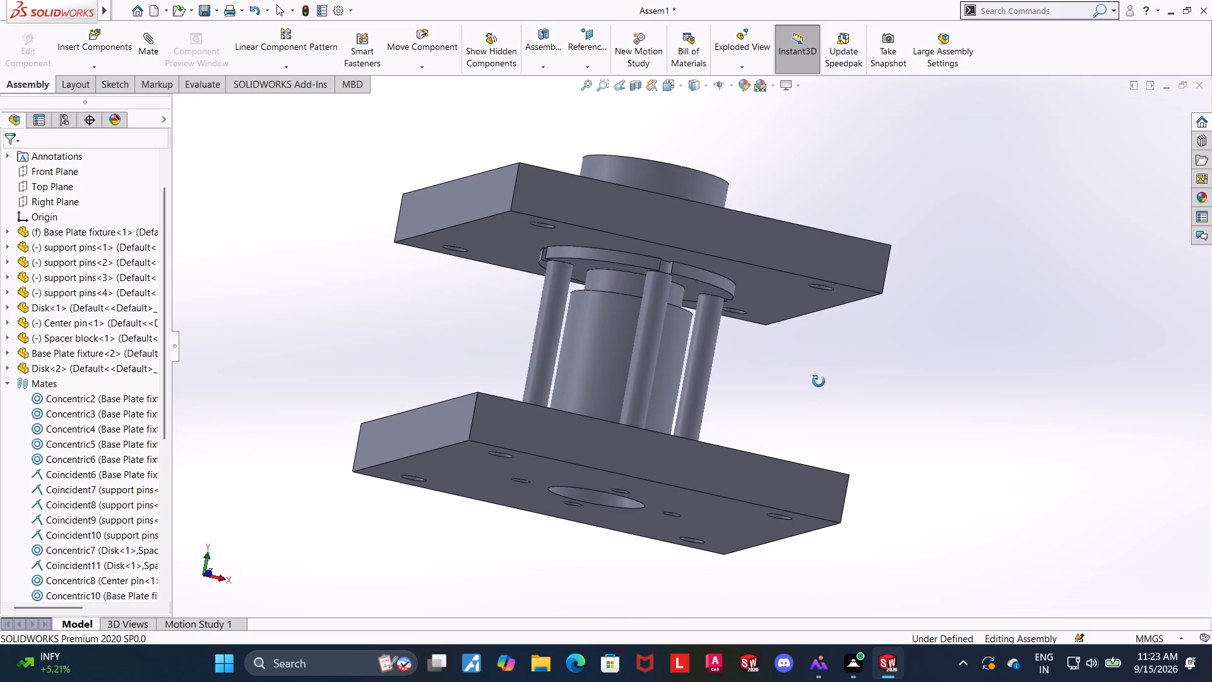
pyautogui.moveTo(819, 381); pyautogui.dragTo(781, 440, button='middle')
pyautogui.moveTo(781, 440); pyautogui.dragTo(786, 405, button='middle')
pyautogui.scroll(-3, 597, 389)
pyautogui.click(708, 376)
pyautogui.moveTo(711, 364); pyautogui.dragTo(722, 280)
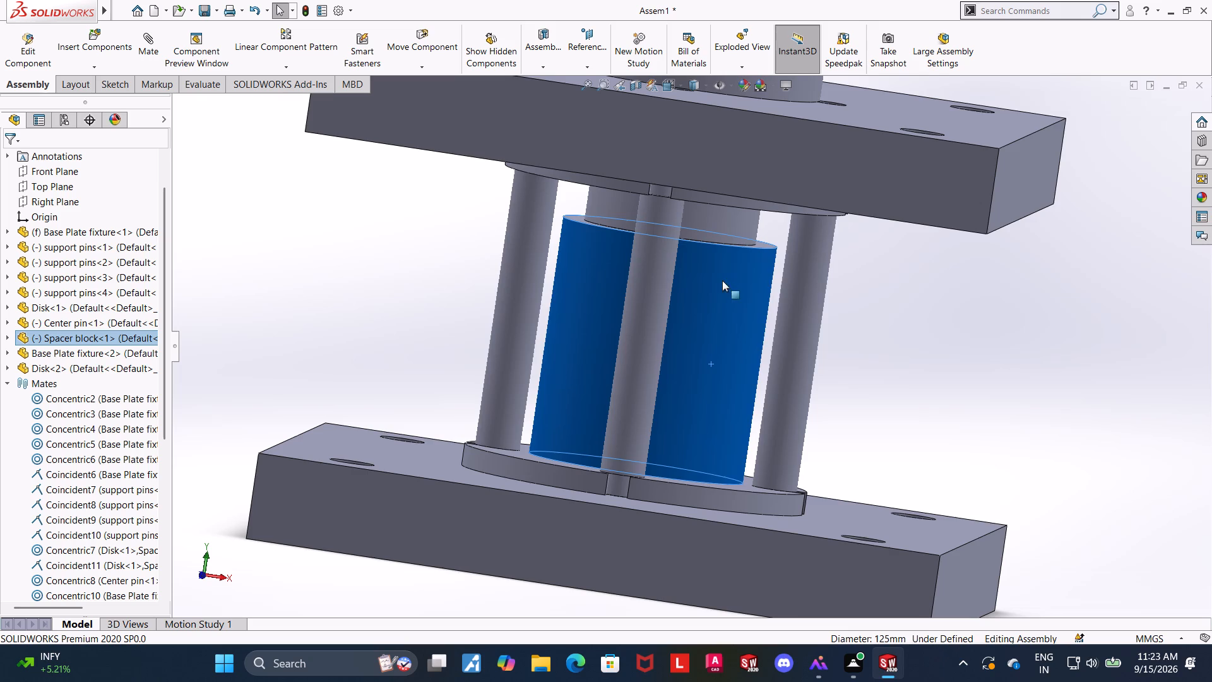
pyautogui.click(1074, 401)
pyautogui.scroll(7, 833, 392)
pyautogui.scroll(-4, 780, 344)
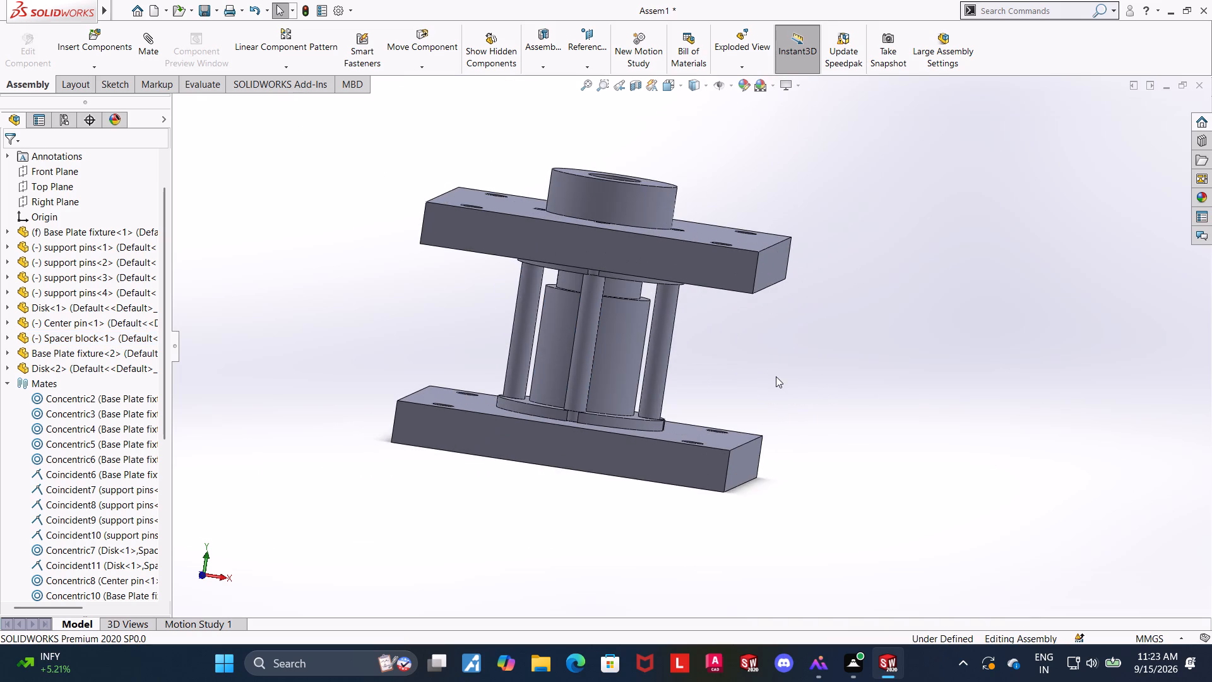
pyautogui.scroll(1, 776, 376)
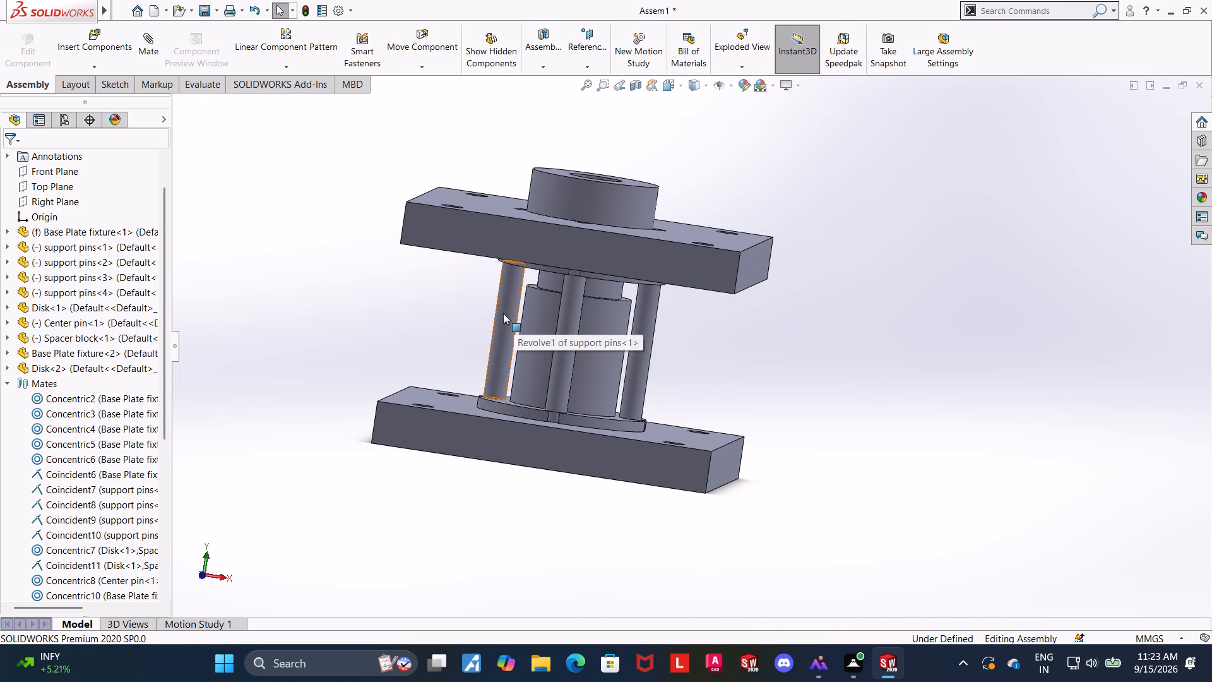
# Insert the Bolt fixture part into the assembly, placing it beside the stacked base plates.
pyautogui.click(117, 33)
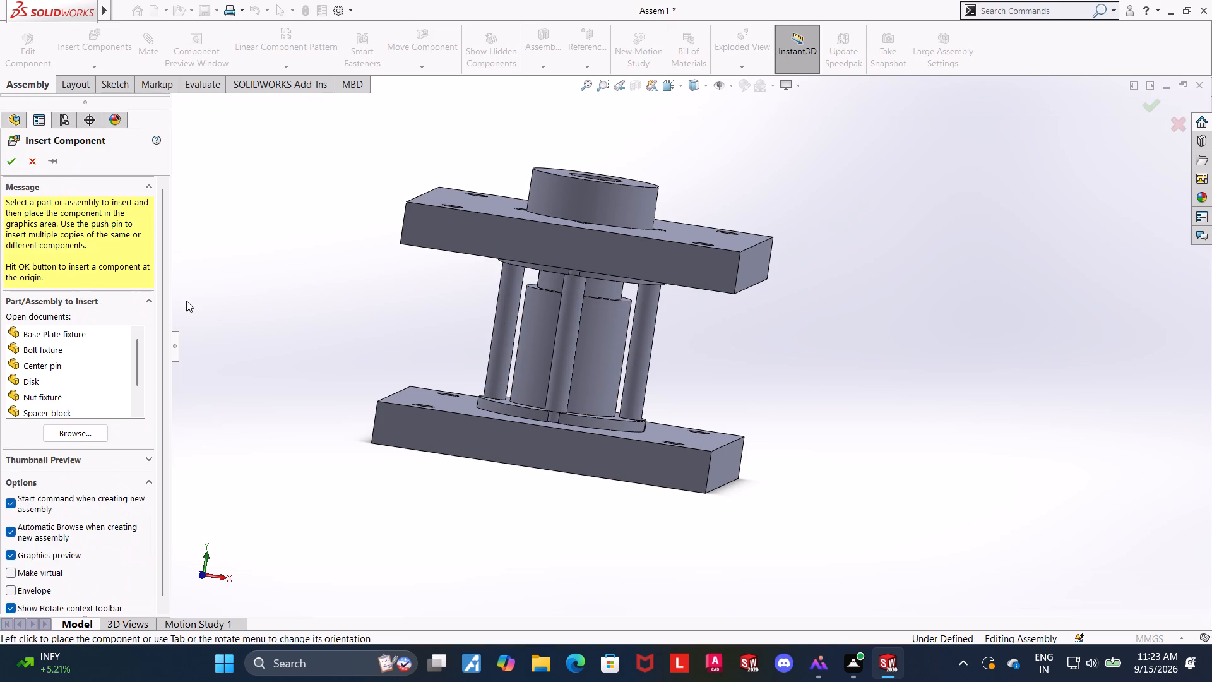
pyautogui.scroll(-2, 49, 360)
pyautogui.scroll(3, 49, 357)
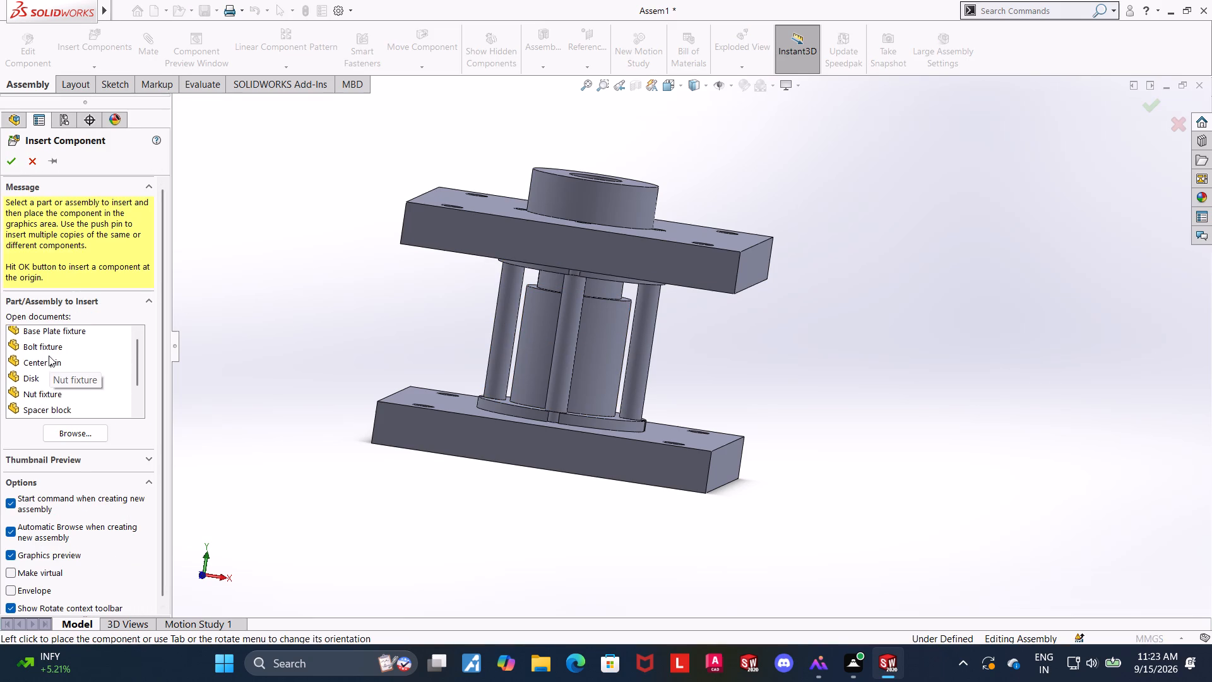
pyautogui.click(49, 356)
pyautogui.click(292, 298)
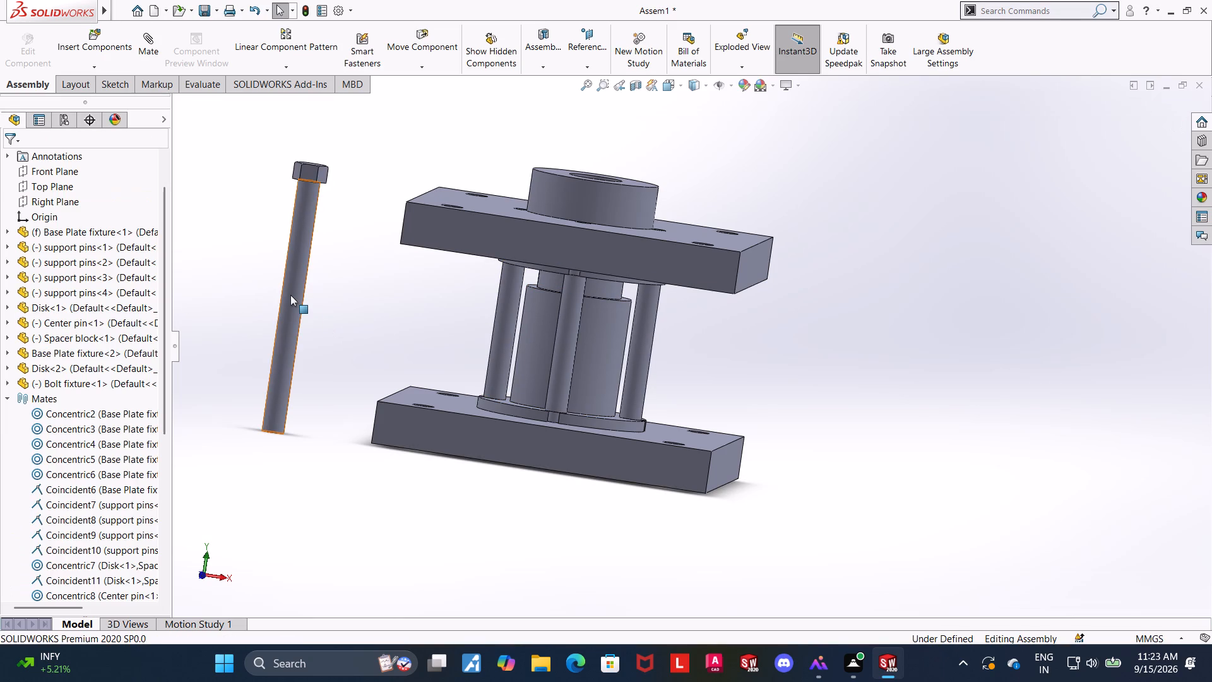
# Make three copies of the bolt so that four bolts stand beside the fixture.
pyautogui.keyDown('ctrl'); pyautogui.click(290, 295); pyautogui.keyUp('ctrl')
pyautogui.keyDown('ctrl'); pyautogui.click(325, 350); pyautogui.keyUp('ctrl')
pyautogui.click(319, 334)
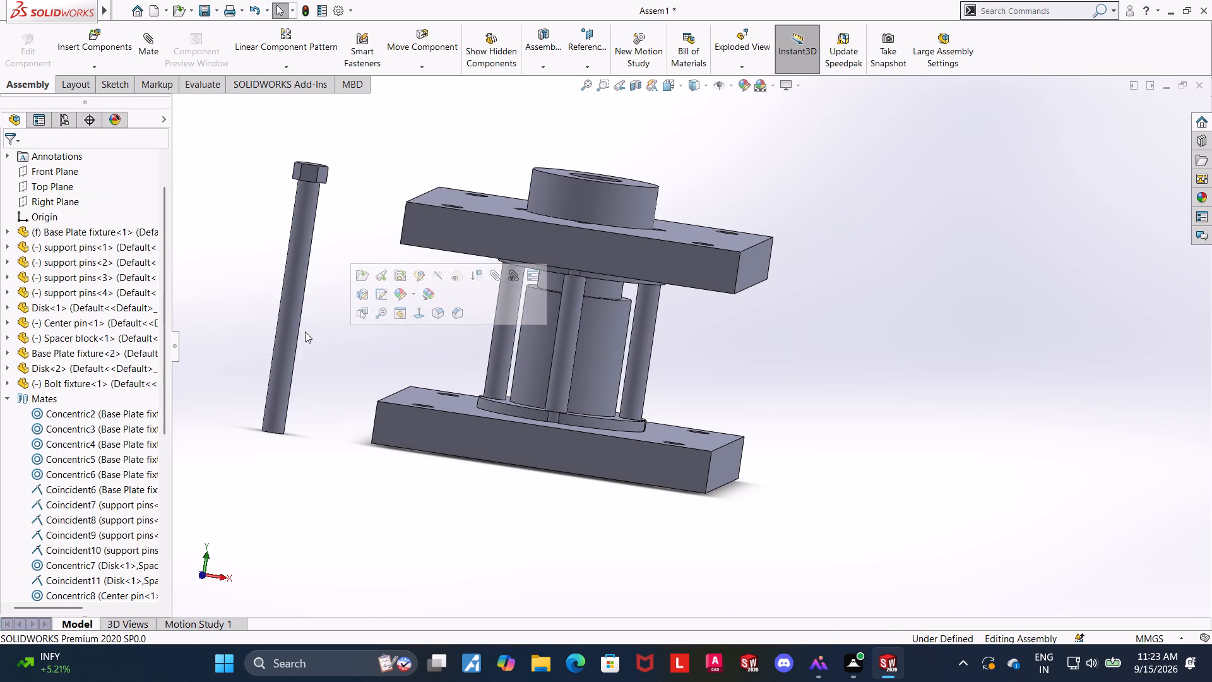
pyautogui.keyDown('ctrl'); pyautogui.moveTo(283, 320); pyautogui.dragTo(304, 395); pyautogui.keyUp('ctrl')
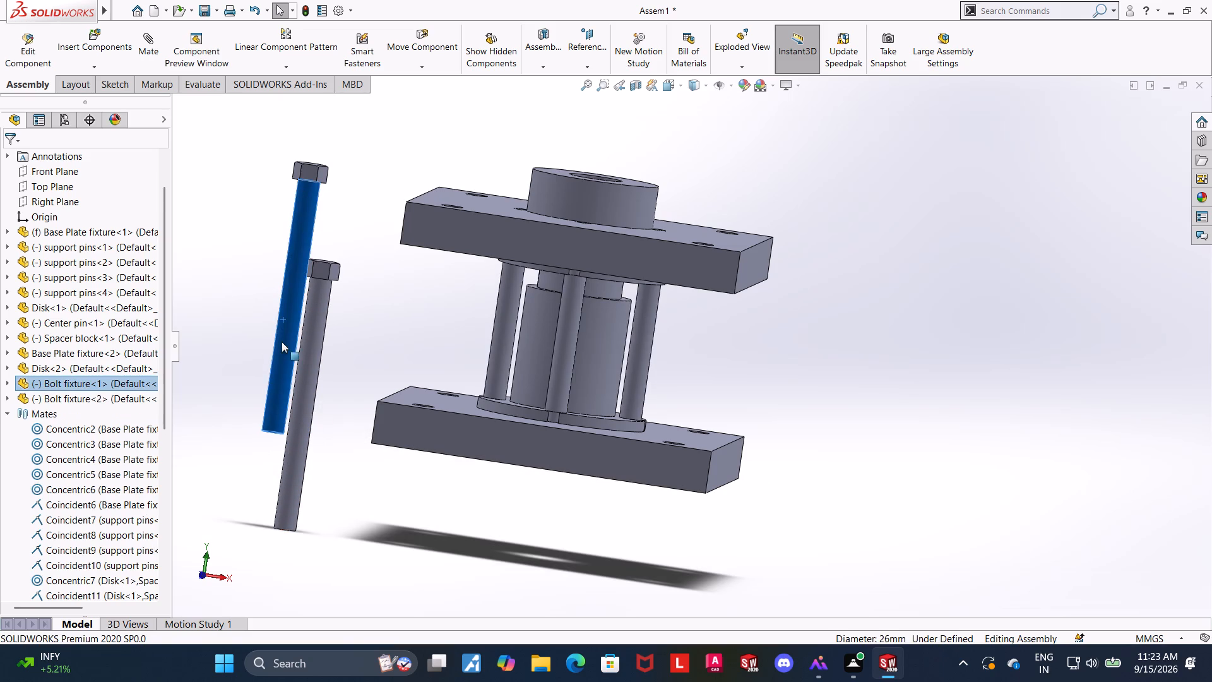
pyautogui.keyDown('ctrl'); pyautogui.moveTo(282, 342); pyautogui.dragTo(241, 361); pyautogui.keyUp('ctrl')
pyautogui.keyDown('ctrl'); pyautogui.moveTo(288, 412); pyautogui.dragTo(297, 424); pyautogui.keyUp('ctrl')
pyautogui.keyDown('ctrl'); pyautogui.moveTo(306, 410); pyautogui.dragTo(326, 474); pyautogui.keyUp('ctrl')
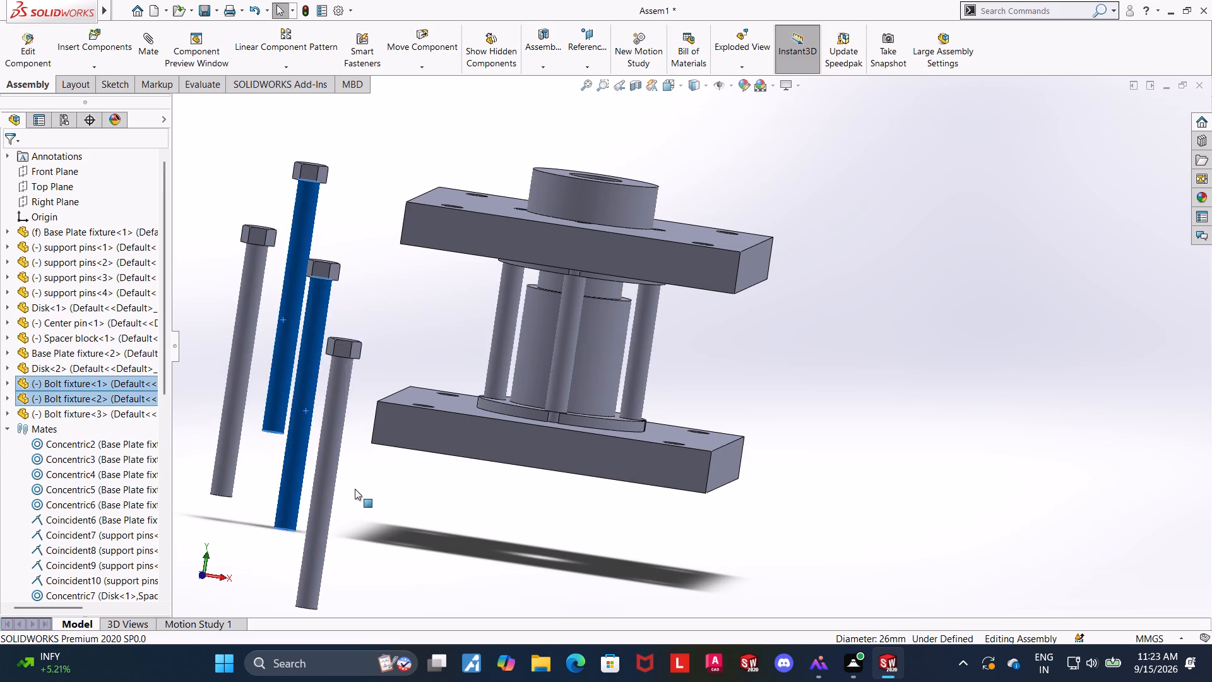
pyautogui.click(428, 532)
# Mate the shank of Bolt fixture<1> concentric with the nearest corner hole of the second base plate.
pyautogui.scroll(6, 422, 436)
pyautogui.scroll(4, 424, 289)
pyautogui.scroll(-3, 525, 232)
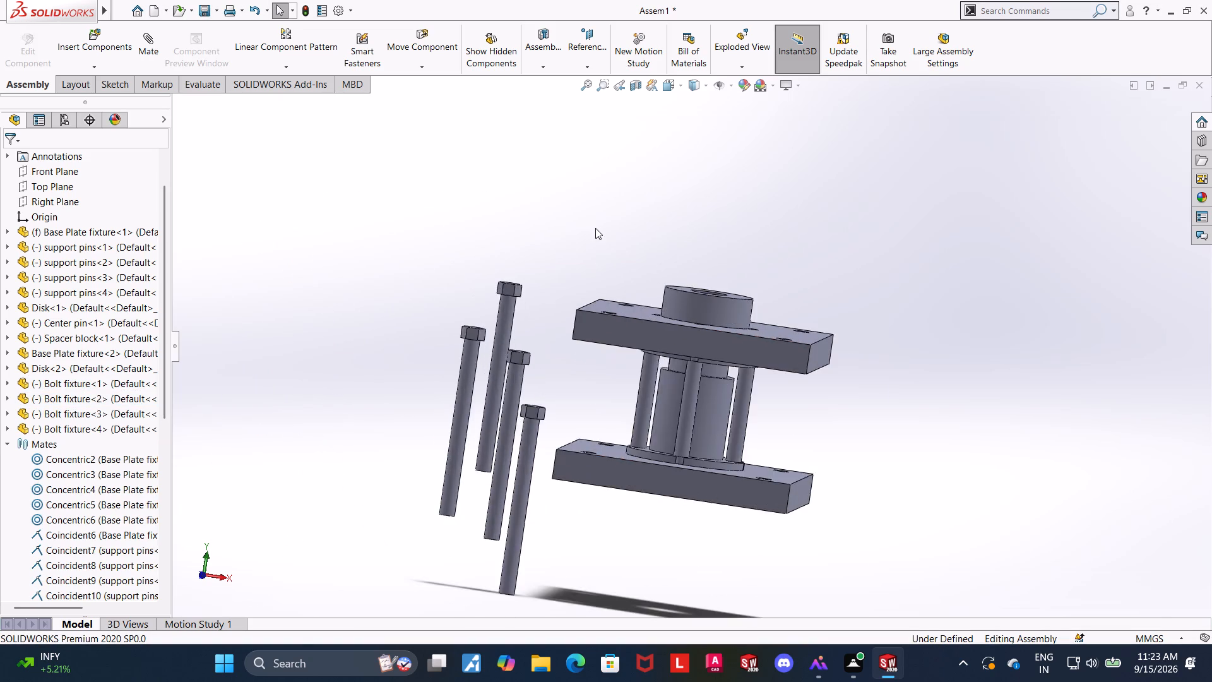
pyautogui.moveTo(595, 239); pyautogui.dragTo(555, 342, button='middle')
pyautogui.click(401, 458)
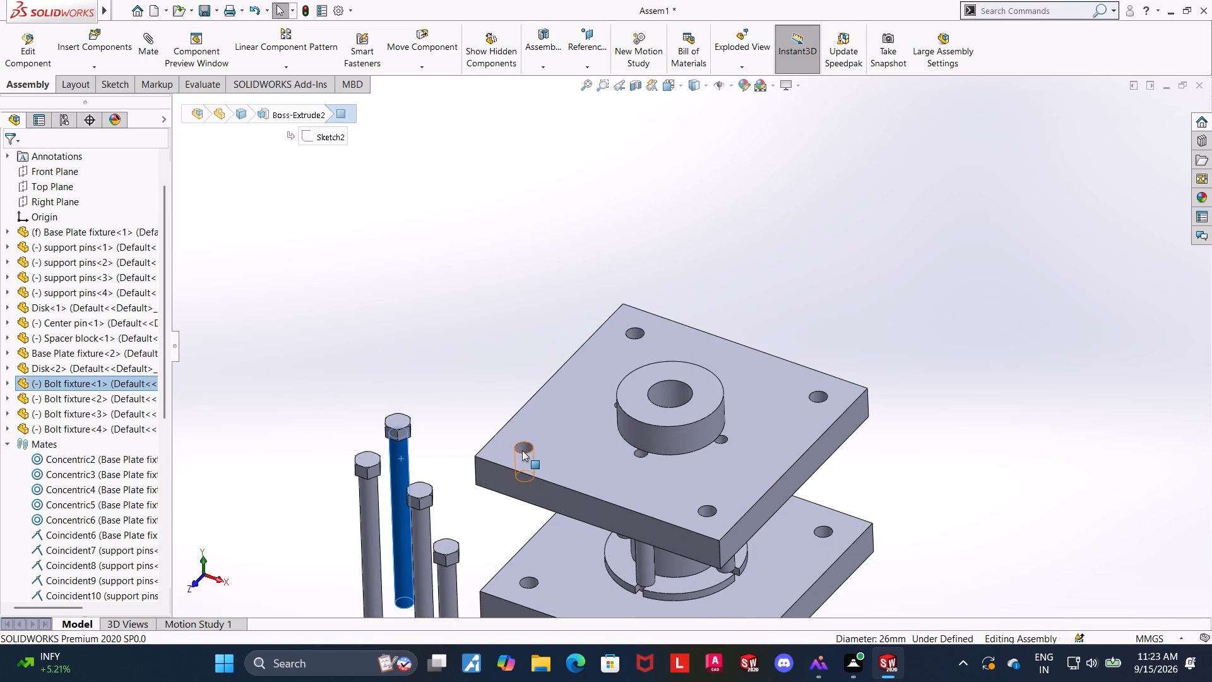
pyautogui.keyDown('ctrl'); pyautogui.click(522, 450); pyautogui.keyUp('ctrl')
pyautogui.click(148, 48)
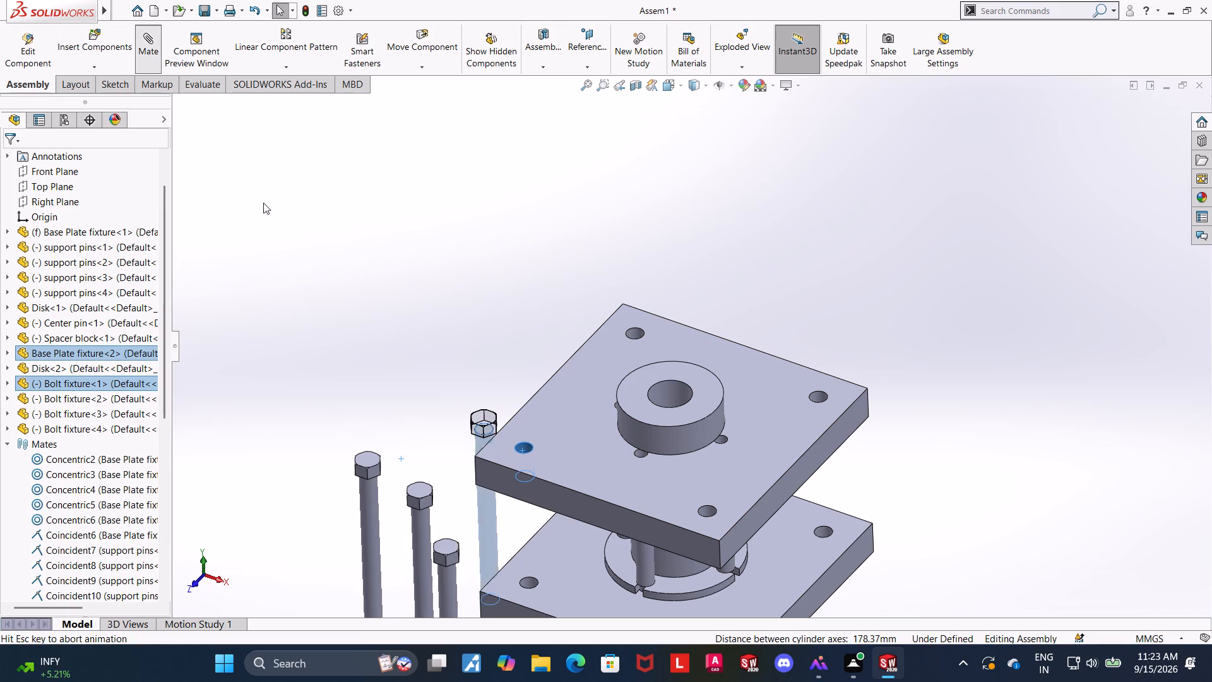
pyautogui.click(6, 165)
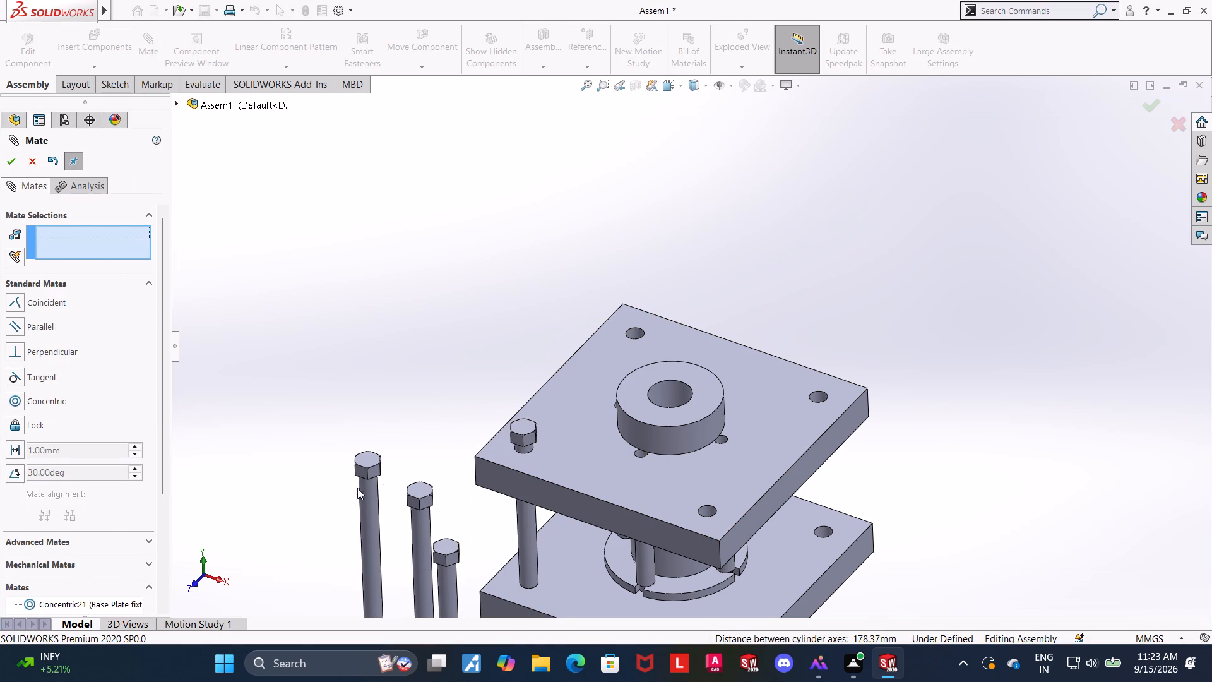
# Mate the other three bolts' shanks concentric with the second base plate's remaining corner holes, one bolt per hole.
pyautogui.click(364, 513)
pyautogui.keyDown('ctrl'); pyautogui.click(636, 334); pyautogui.keyUp('ctrl')
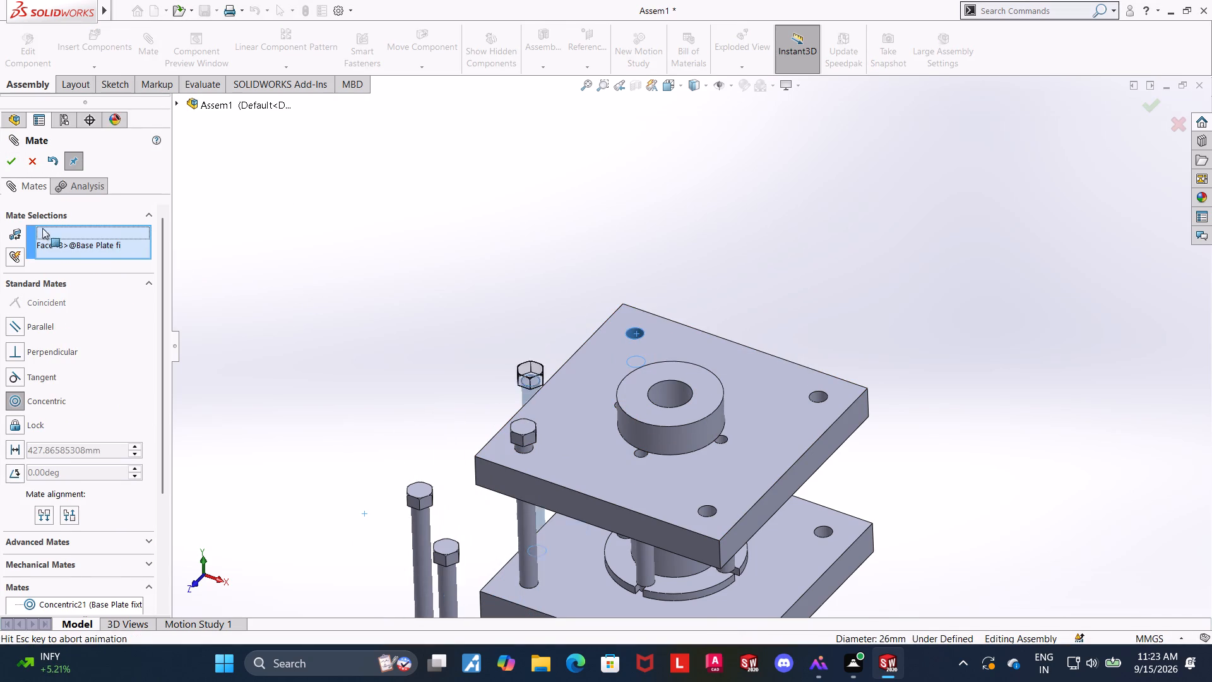
pyautogui.click(19, 164)
pyautogui.click(420, 535)
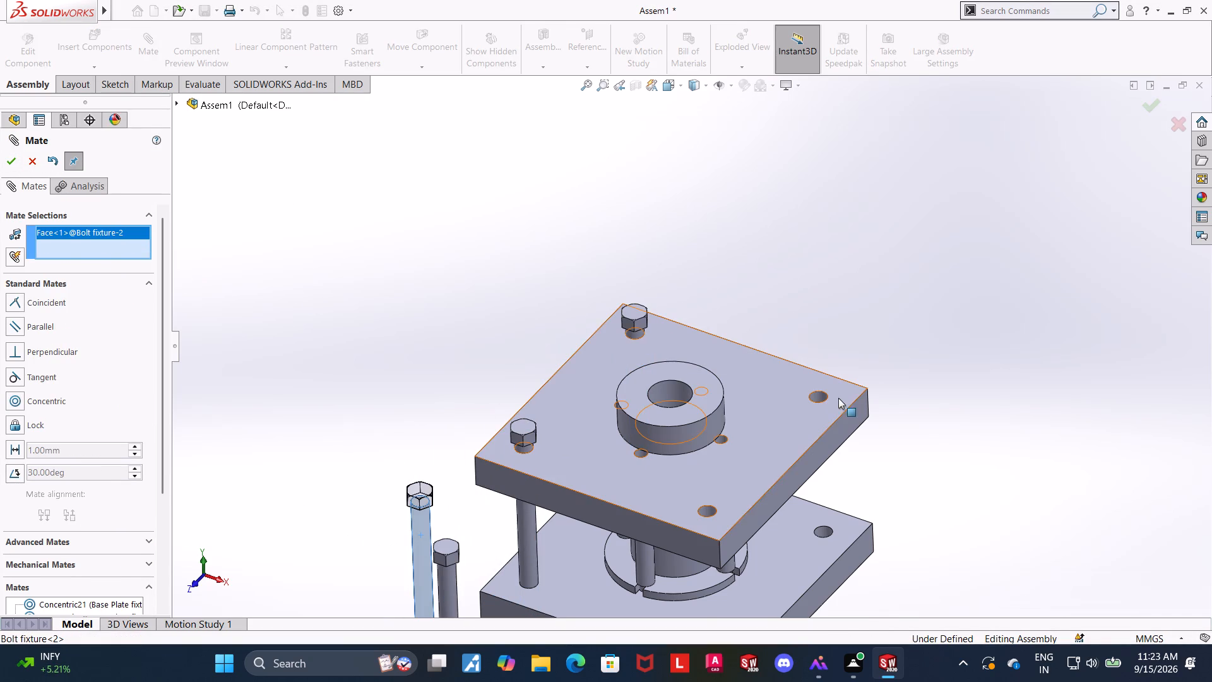
pyautogui.keyDown('ctrl'); pyautogui.click(821, 397); pyautogui.keyUp('ctrl')
pyautogui.click(8, 165)
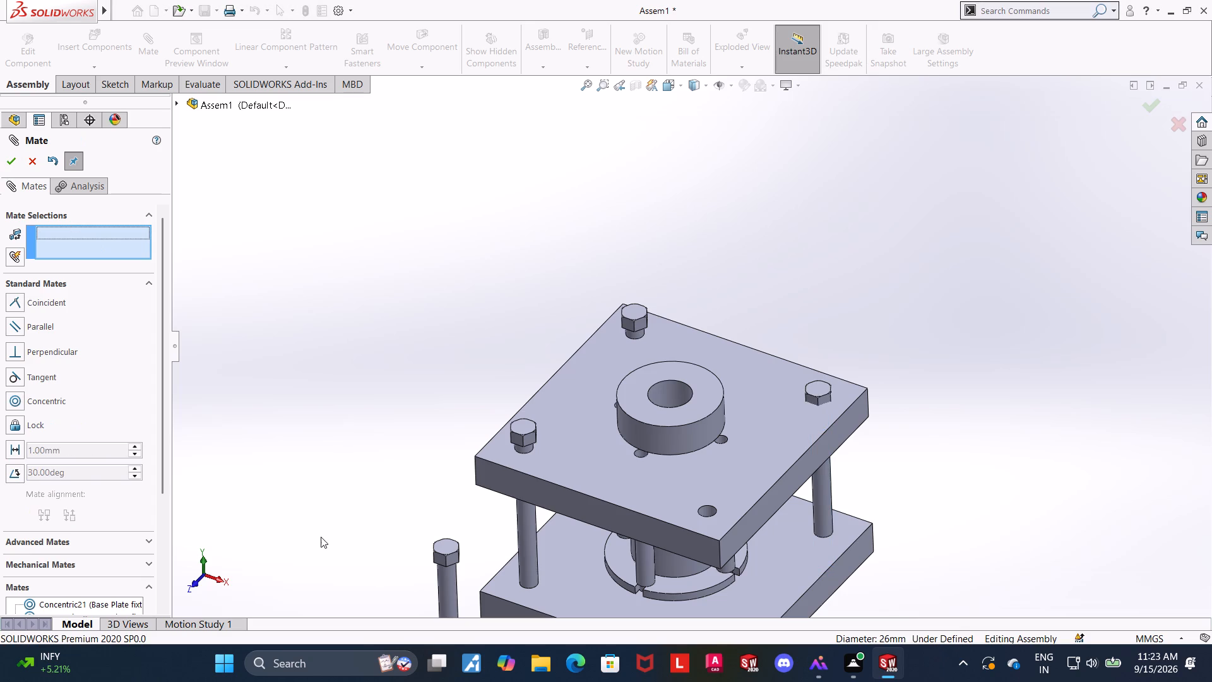
pyautogui.click(448, 597)
pyautogui.keyDown('ctrl'); pyautogui.click(708, 513); pyautogui.keyUp('ctrl')
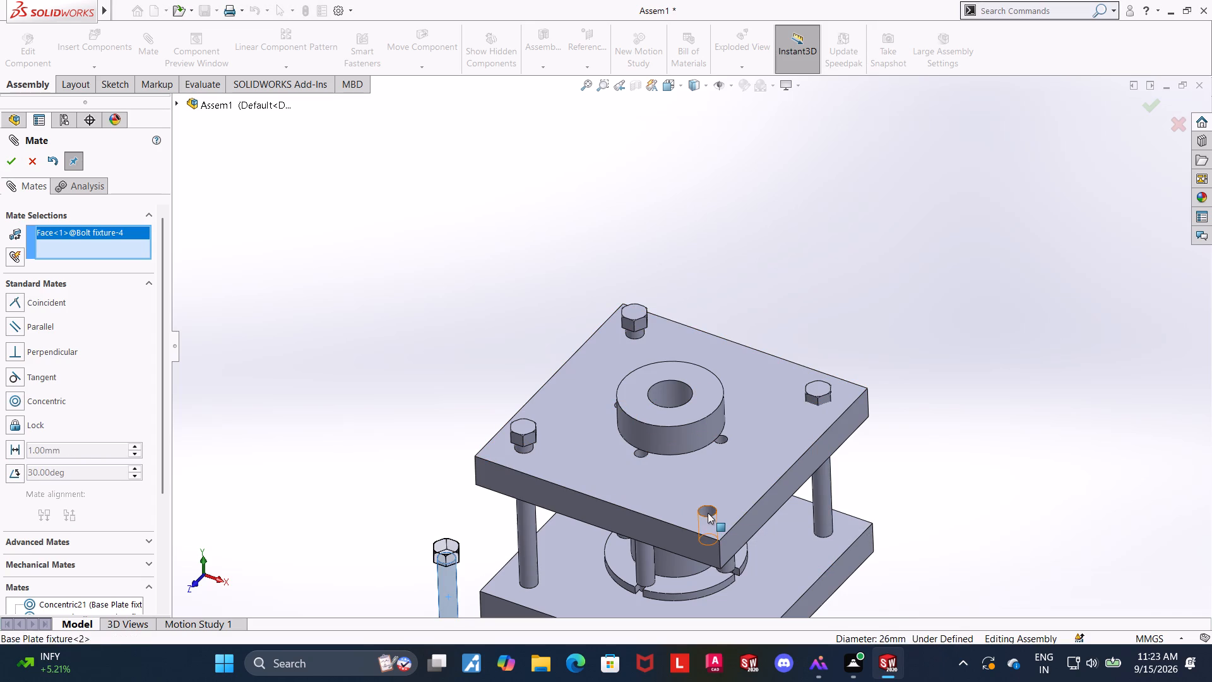
pyautogui.click(6, 164)
# Raise Bolt fixture<1> and mate its head's underside coincident with the second base plate's top face.
pyautogui.scroll(-4, 509, 442)
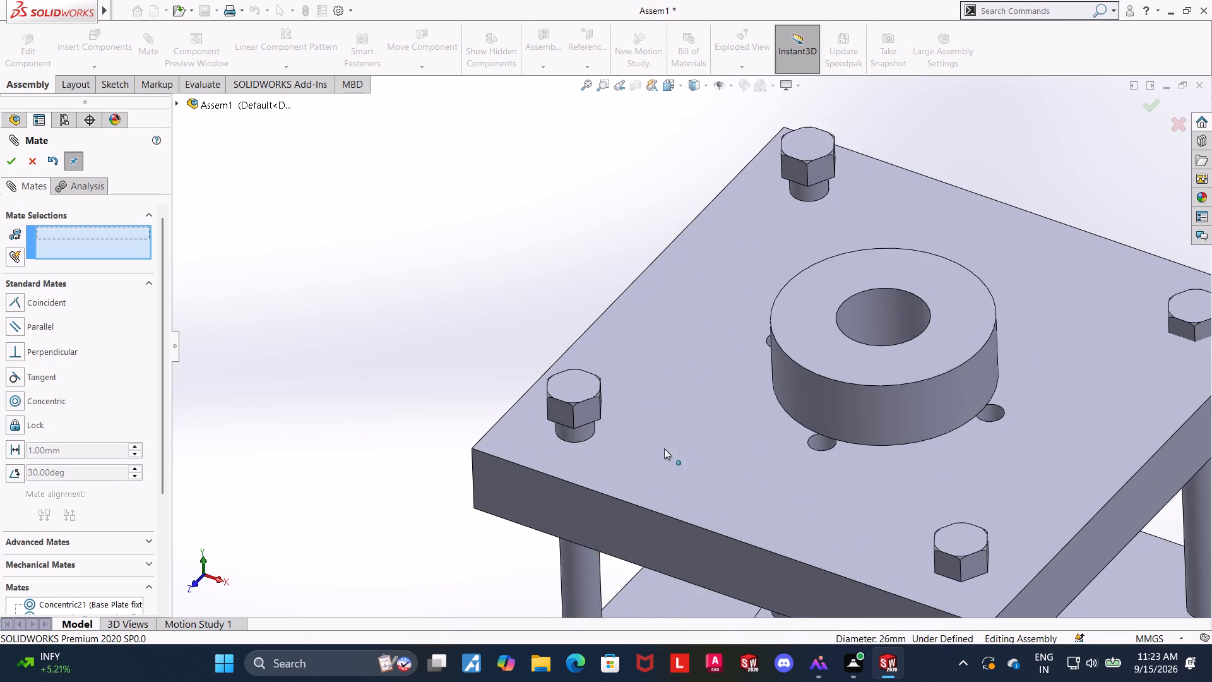
pyautogui.moveTo(665, 448); pyautogui.dragTo(674, 386, button='middle')
pyautogui.scroll(1, 675, 373)
pyautogui.moveTo(602, 399); pyautogui.dragTo(608, 307)
pyautogui.click(472, 378)
pyautogui.moveTo(482, 329); pyautogui.dragTo(492, 250, button='middle')
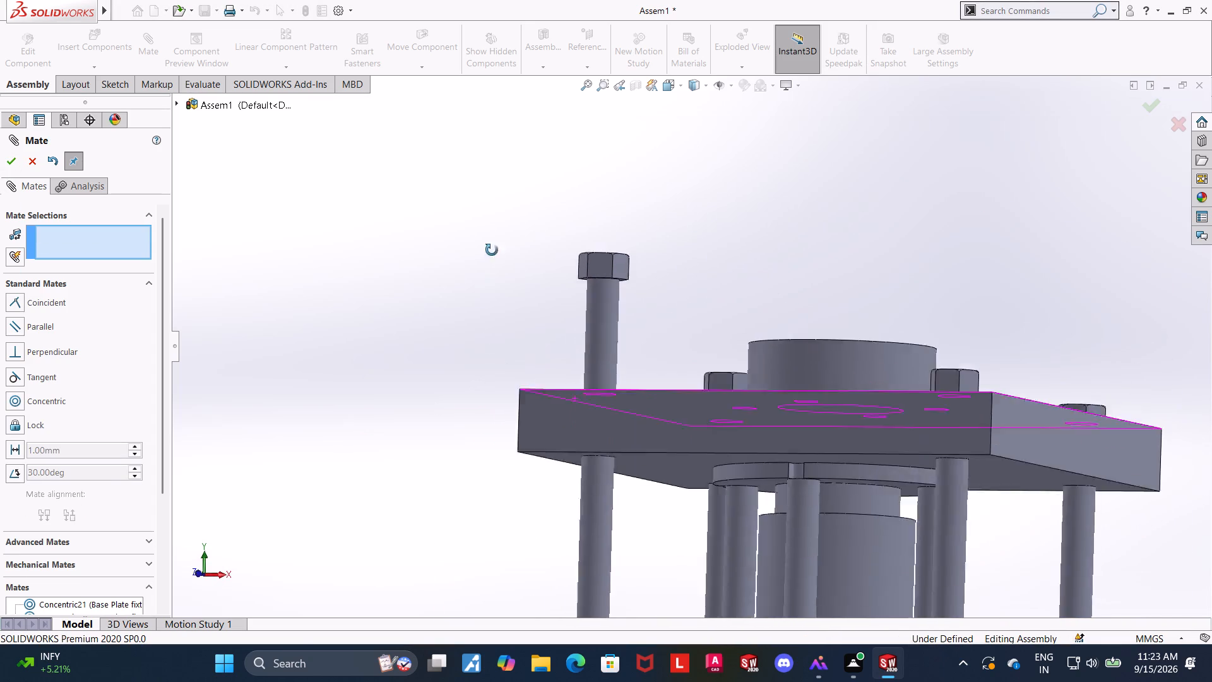
pyautogui.moveTo(492, 250); pyautogui.dragTo(502, 216, button='middle')
pyautogui.scroll(-5, 609, 255)
pyautogui.click(594, 311)
pyautogui.moveTo(407, 279); pyautogui.dragTo(400, 380, button='middle')
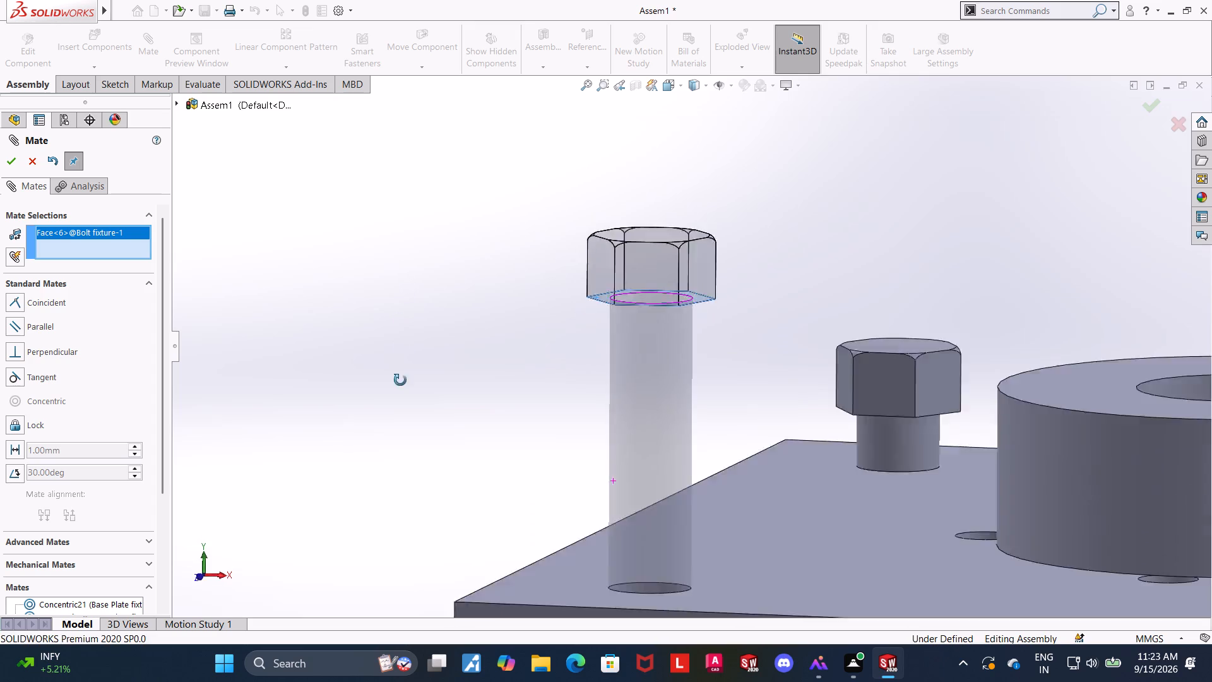
pyautogui.moveTo(400, 380); pyautogui.dragTo(396, 451, button='middle')
pyautogui.keyDown('ctrl'); pyautogui.click(771, 452); pyautogui.keyUp('ctrl')
pyautogui.keyDown('ctrl'); pyautogui.click(6, 165); pyautogui.keyUp('ctrl')
# Mate the underside of Bolt fixture<3>'s head coincident with the second base plate's top face.
pyautogui.scroll(7, 413, 297)
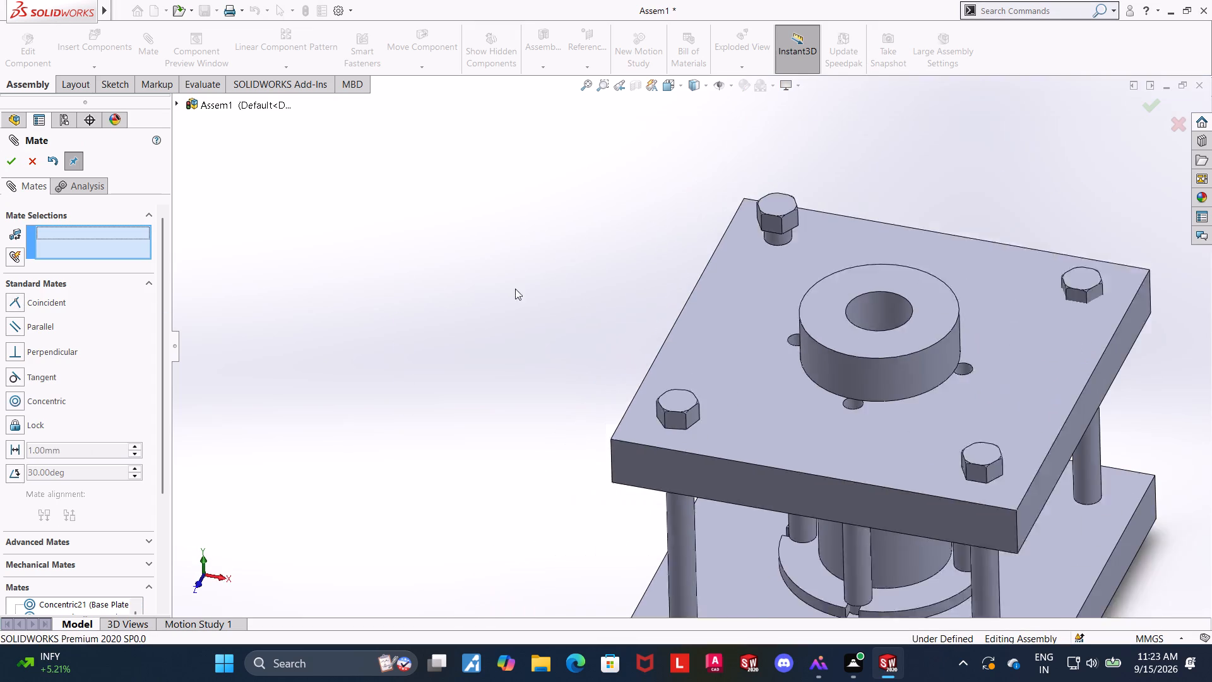
pyautogui.scroll(-5, 832, 210)
pyautogui.moveTo(845, 275); pyautogui.dragTo(932, 134, button='middle')
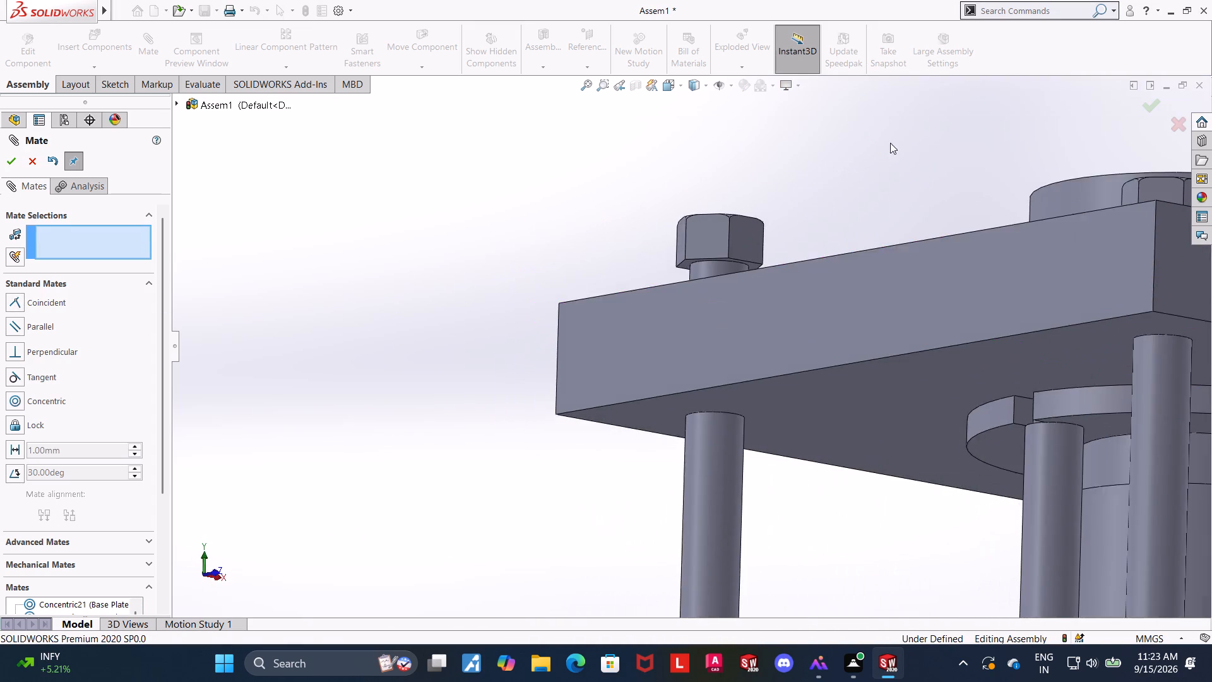
pyautogui.scroll(-4, 773, 198)
pyautogui.click(568, 375)
pyautogui.middleClick(467, 232)
pyautogui.scroll(7, 466, 232)
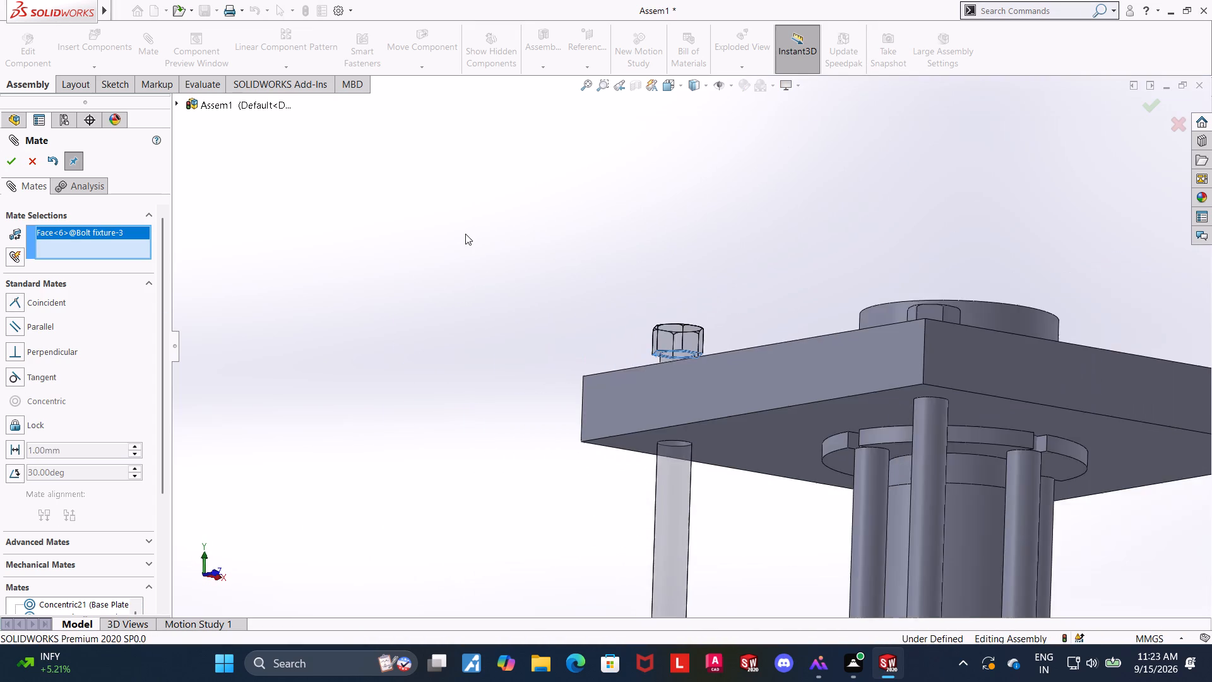
pyautogui.moveTo(506, 241); pyautogui.dragTo(476, 416, button='middle')
pyautogui.keyDown('ctrl'); pyautogui.click(763, 332); pyautogui.keyUp('ctrl')
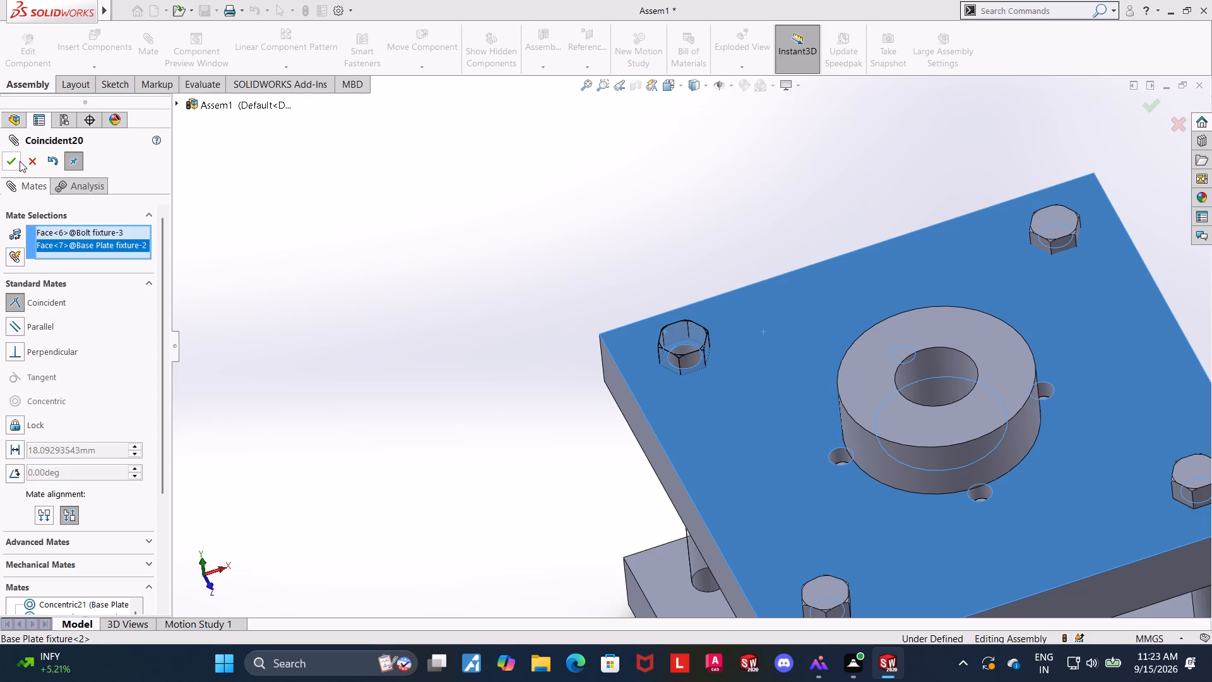
pyautogui.keyDown('ctrl'); pyautogui.click(20, 161); pyautogui.keyUp('ctrl')
# Raise Bolt fixture<4> and mate its head's underside coincident with the second base plate's top face.
pyautogui.scroll(5, 977, 286)
pyautogui.scroll(-5, 913, 251)
pyautogui.moveTo(771, 371); pyautogui.dragTo(781, 266, button='middle')
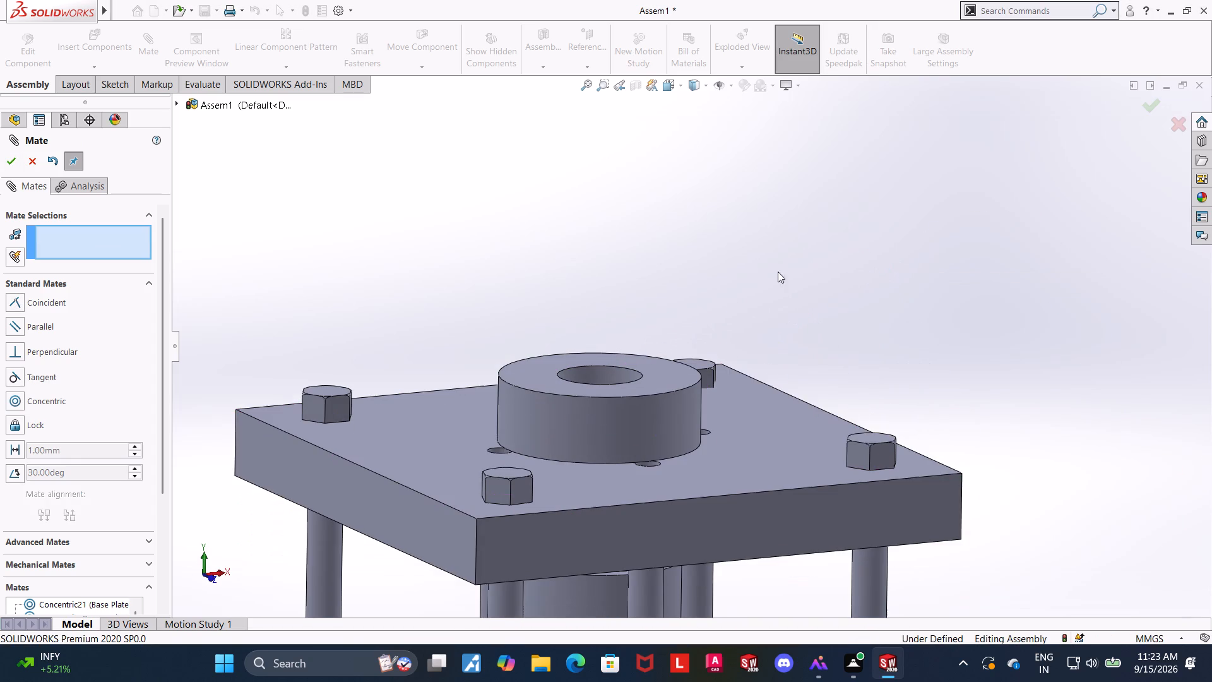
pyautogui.moveTo(886, 455); pyautogui.dragTo(893, 266)
pyautogui.click(982, 361)
pyautogui.moveTo(976, 375); pyautogui.dragTo(974, 330, button='middle')
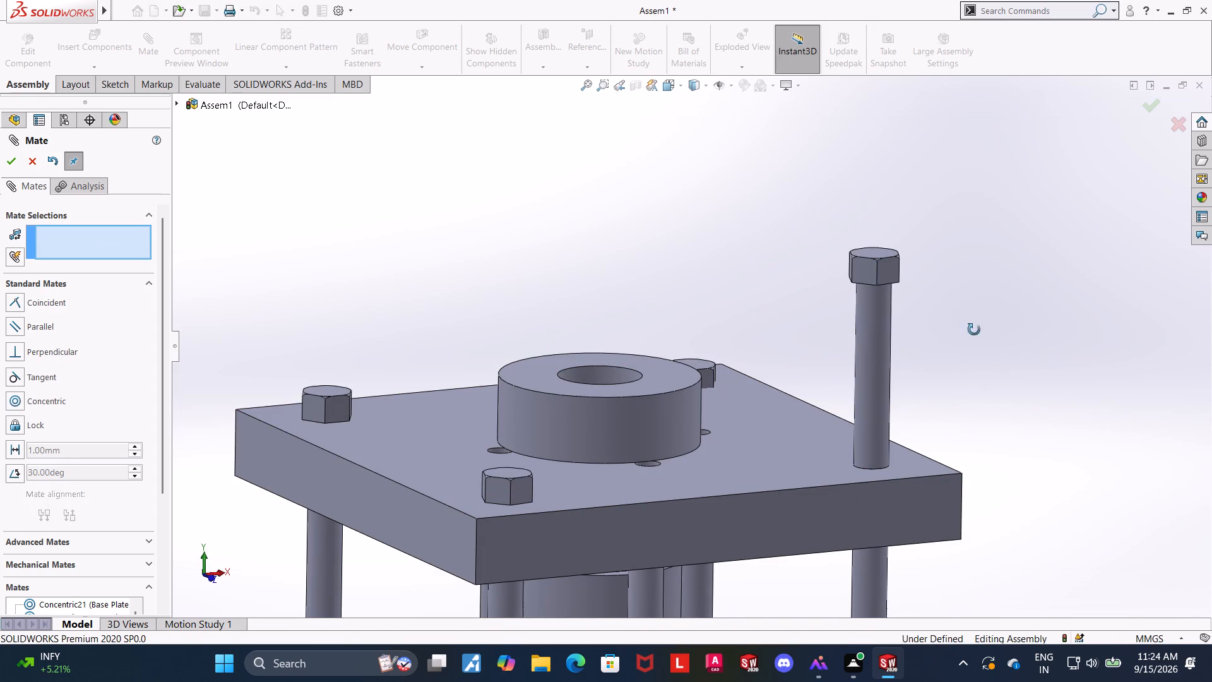
pyautogui.moveTo(974, 330); pyautogui.dragTo(970, 237, button='middle')
pyautogui.click(847, 212)
pyautogui.click(981, 241)
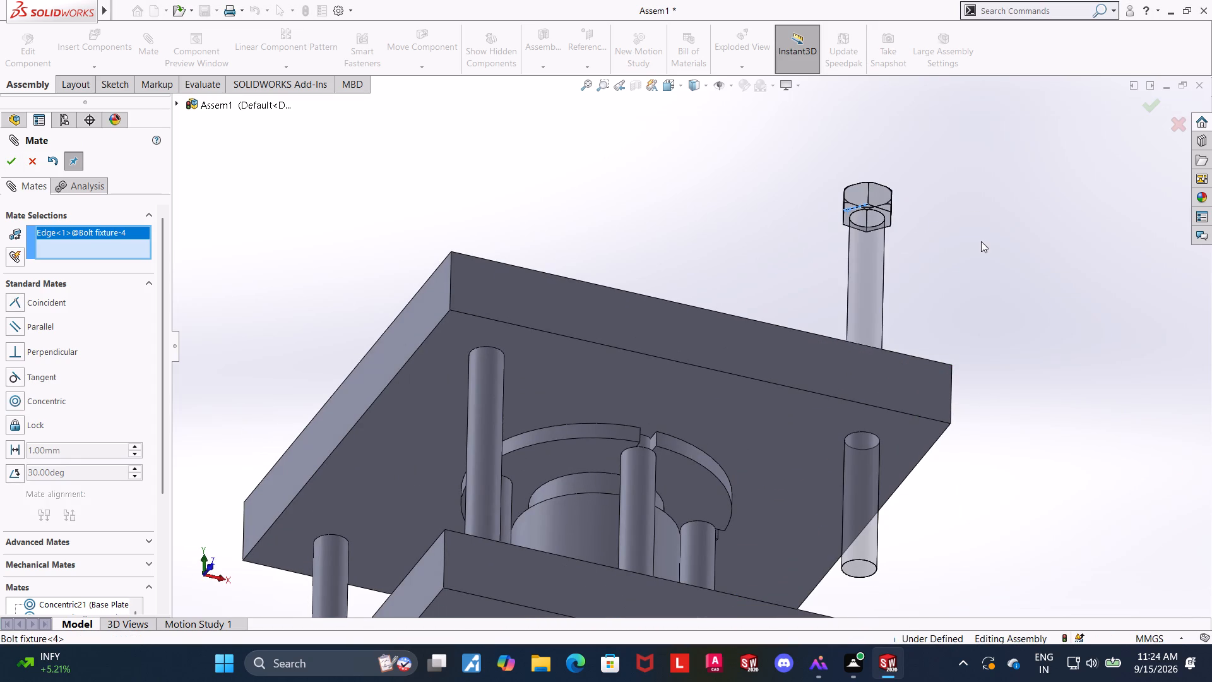
pyautogui.rightClick(69, 236)
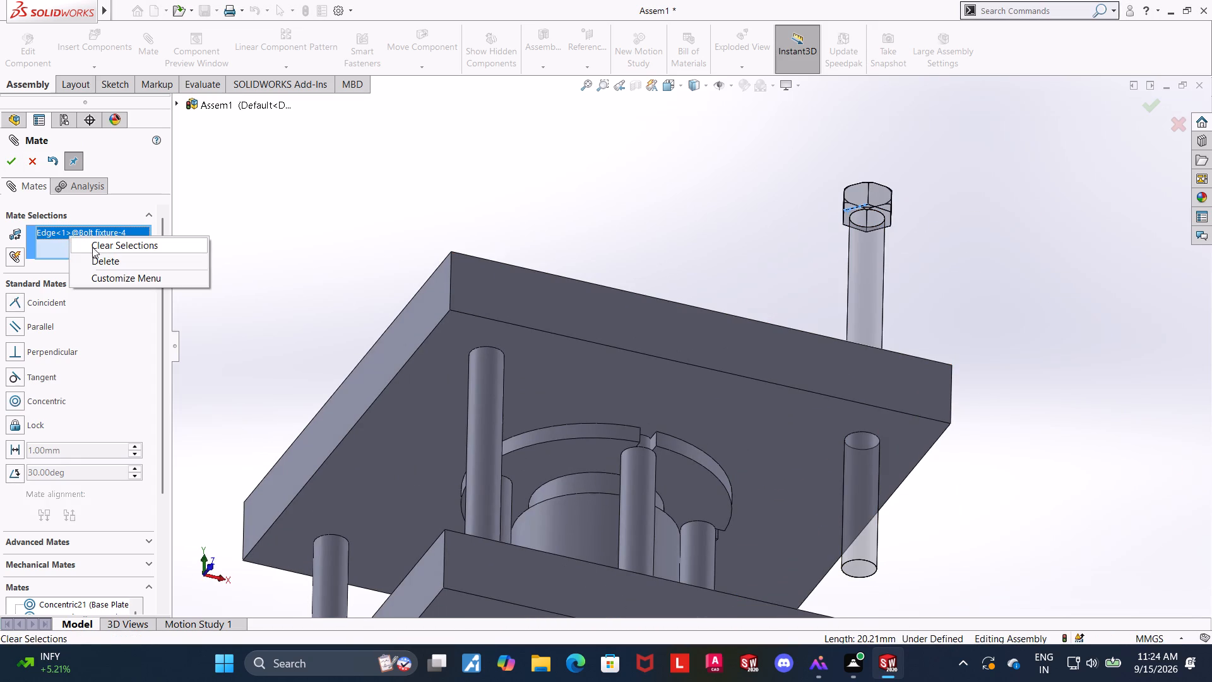
pyautogui.click(97, 254)
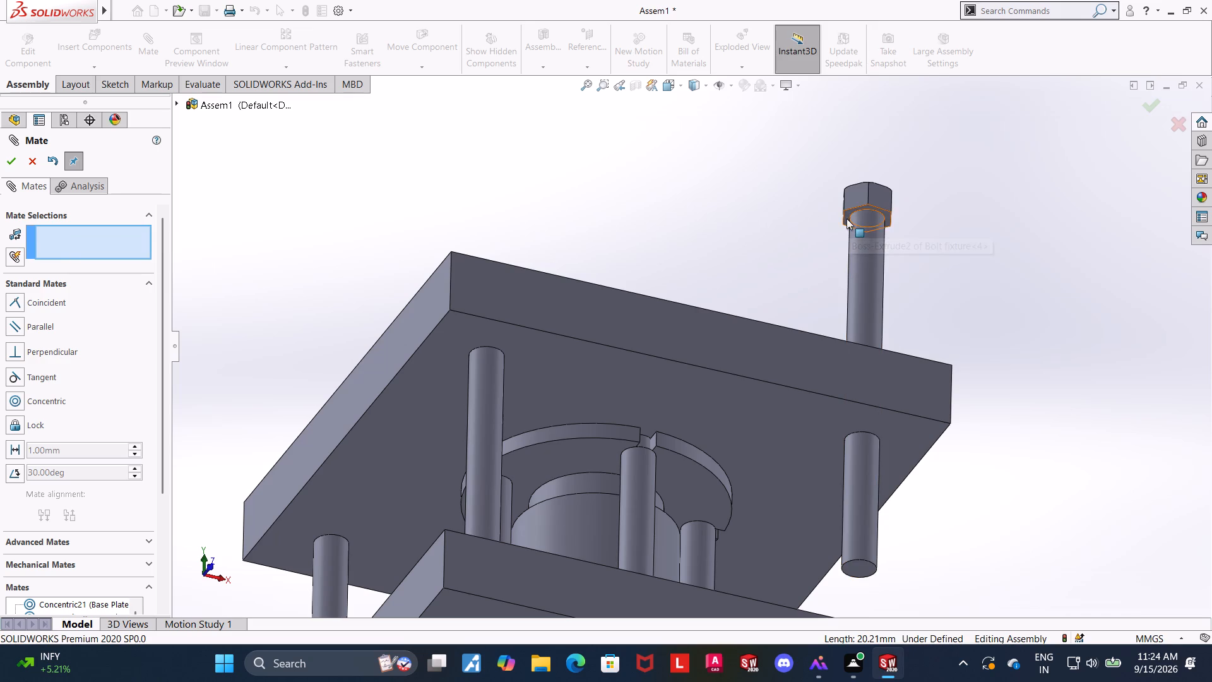
pyautogui.click(847, 218)
pyautogui.moveTo(1006, 249); pyautogui.dragTo(973, 414, button='middle')
pyautogui.keyDown('ctrl'); pyautogui.click(821, 368); pyautogui.keyUp('ctrl')
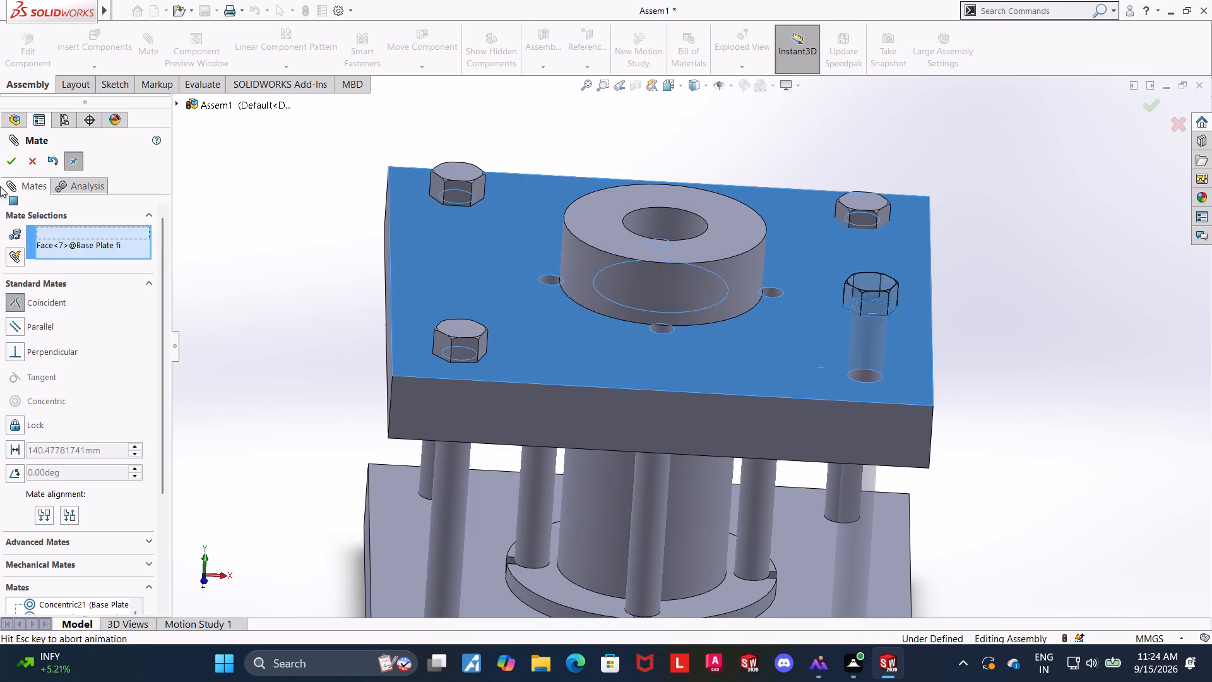
pyautogui.keyDown('ctrl'); pyautogui.click(9, 162); pyautogui.keyUp('ctrl')
# Raise Bolt fixture<2> and mate its head's underside coincident with the second base plate's top face.
pyautogui.scroll(5, 922, 272)
pyautogui.scroll(-6, 766, 236)
pyautogui.moveTo(843, 429); pyautogui.dragTo(847, 365, button='middle')
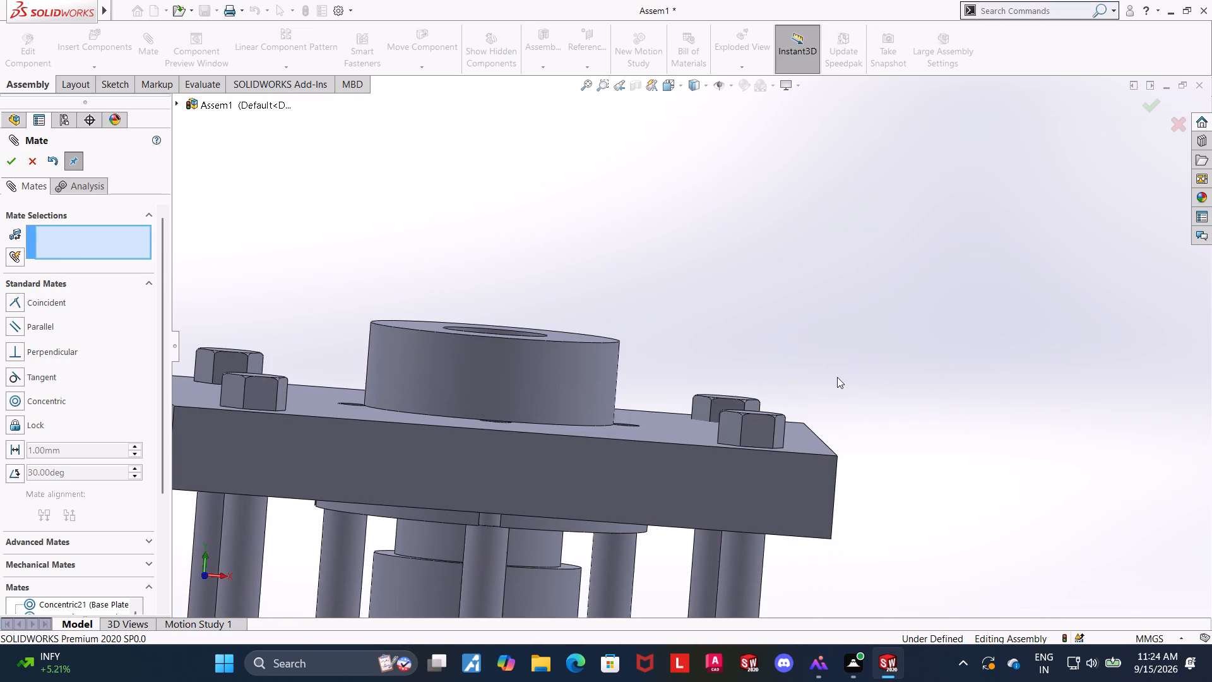
pyautogui.moveTo(711, 404); pyautogui.dragTo(734, 285)
pyautogui.click(873, 323)
pyautogui.scroll(-6, 776, 308)
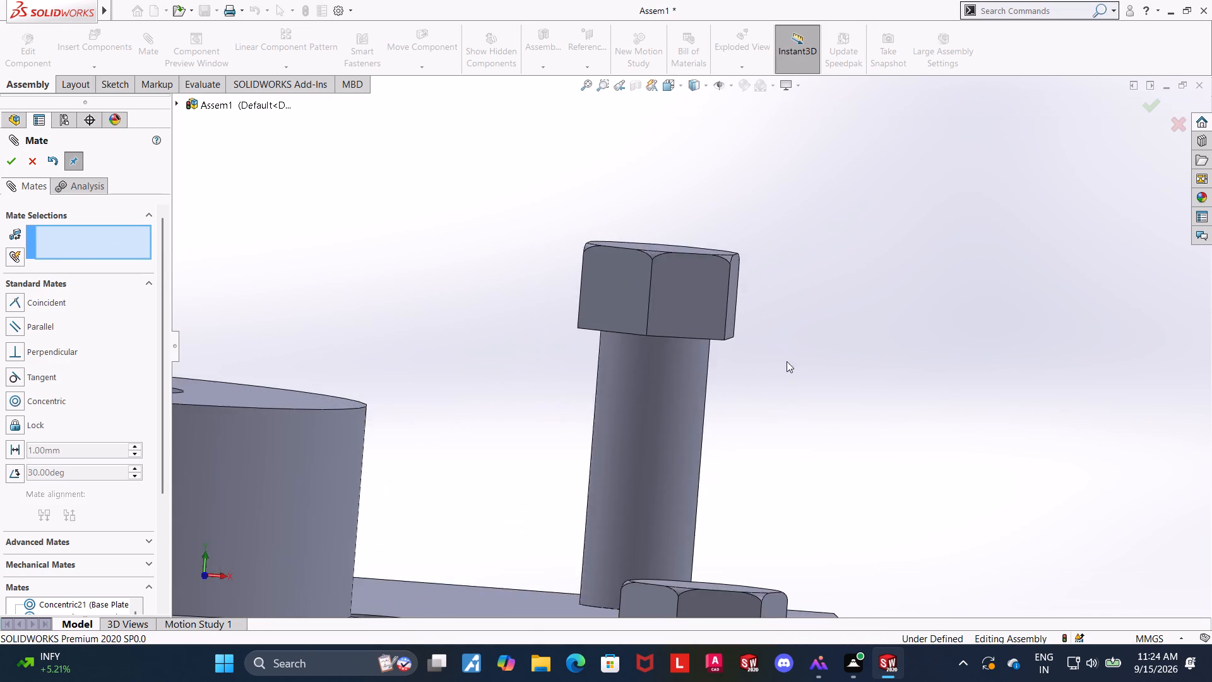
pyautogui.moveTo(787, 362); pyautogui.dragTo(790, 275, button='middle')
pyautogui.scroll(7, 765, 302)
pyautogui.moveTo(666, 229); pyautogui.dragTo(692, 254, button='middle')
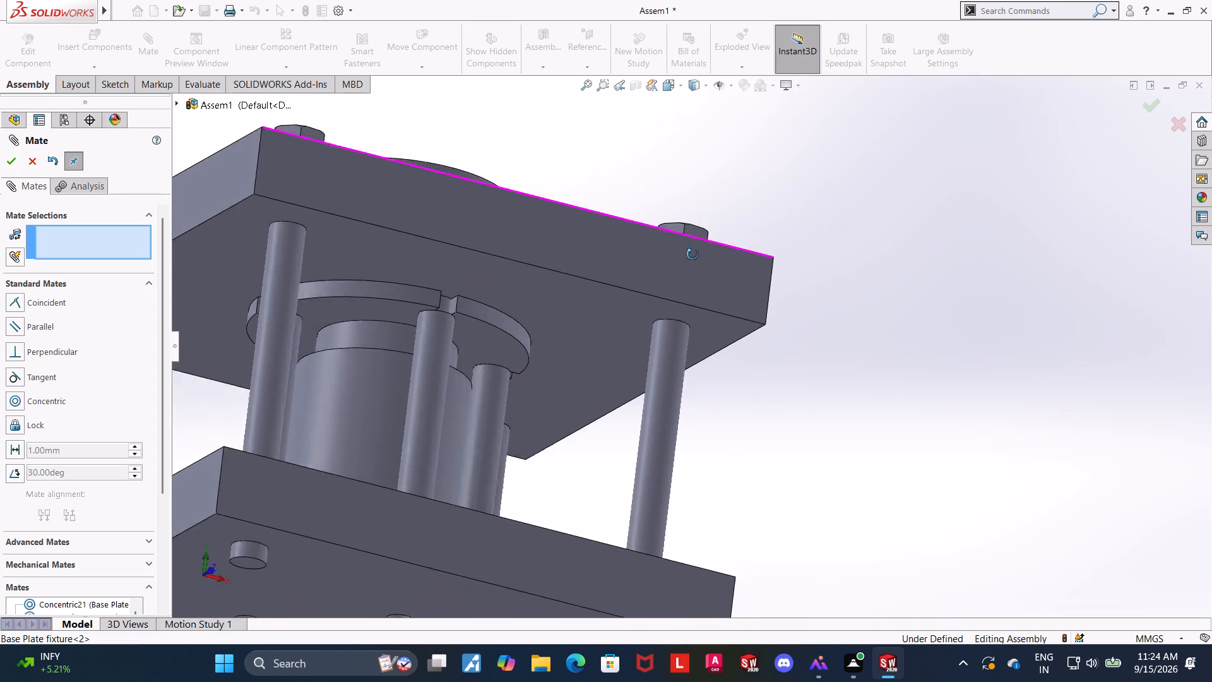
pyautogui.moveTo(692, 254); pyautogui.dragTo(670, 284, button='middle')
pyautogui.scroll(-10, 686, 189)
pyautogui.click(426, 359)
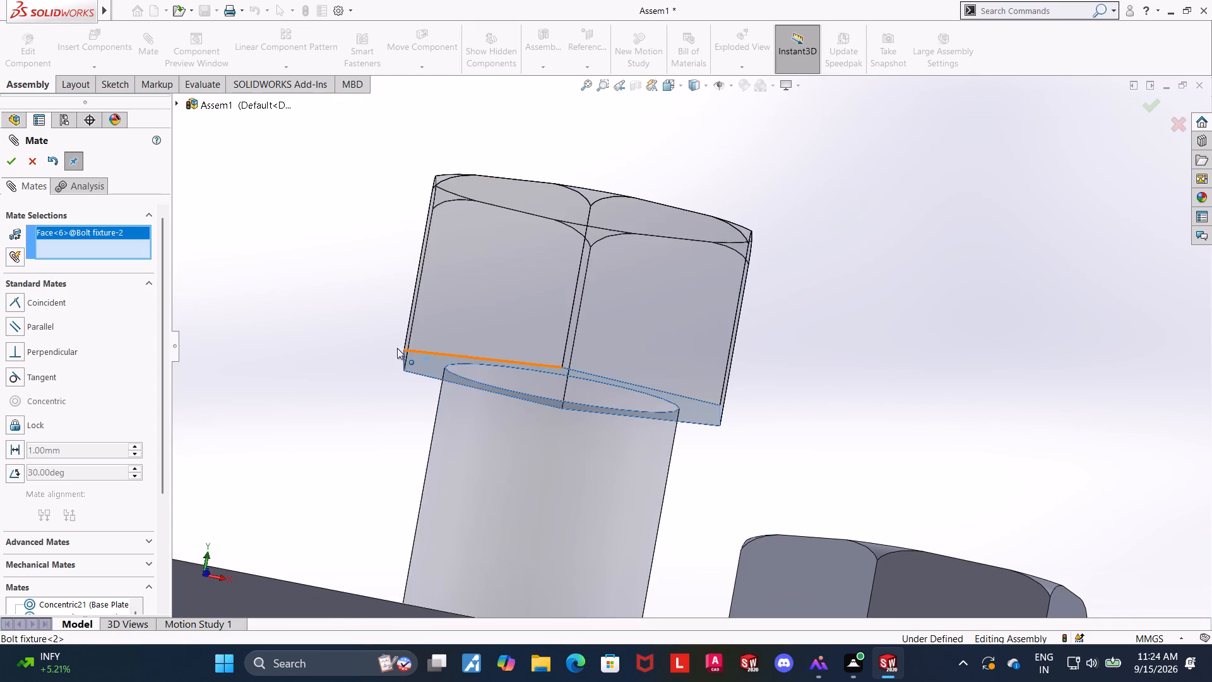
pyautogui.moveTo(320, 305); pyautogui.dragTo(301, 395, button='middle')
pyautogui.scroll(6, 301, 395)
pyautogui.keyDown('ctrl'); pyautogui.click(725, 230); pyautogui.keyUp('ctrl')
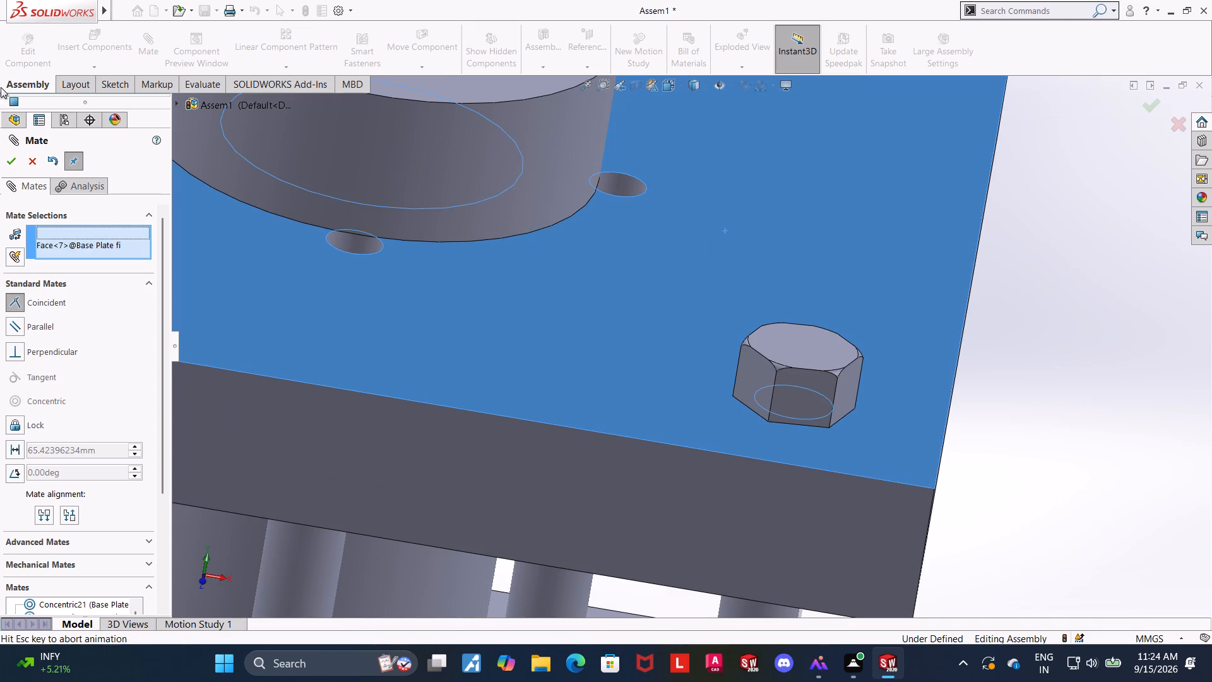
pyautogui.click(11, 155)
# Test whether the four seated bolts can still be moved, inspect the assembly from above and below, and close the Mate command.
pyautogui.scroll(7, 295, 225)
pyautogui.scroll(-3, 665, 269)
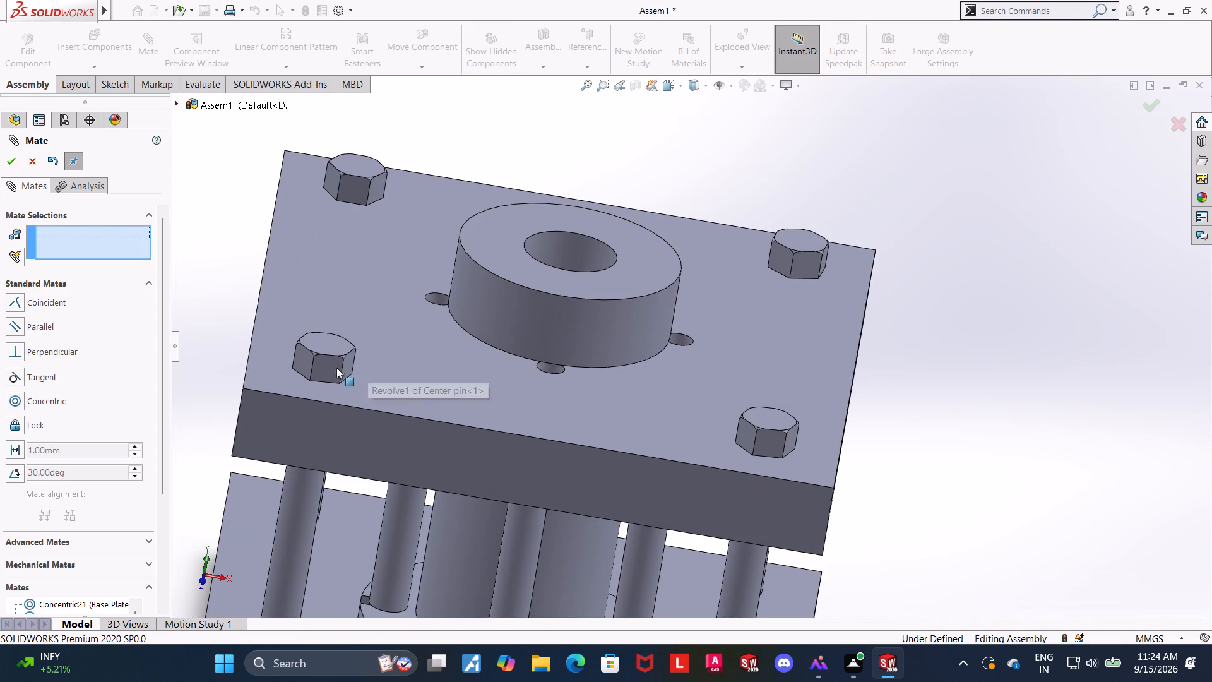
pyautogui.moveTo(336, 368); pyautogui.dragTo(333, 284)
pyautogui.moveTo(353, 192); pyautogui.dragTo(485, 169)
pyautogui.moveTo(797, 261); pyautogui.dragTo(829, 249)
pyautogui.moveTo(775, 438); pyautogui.dragTo(784, 438)
pyautogui.scroll(2, 926, 356)
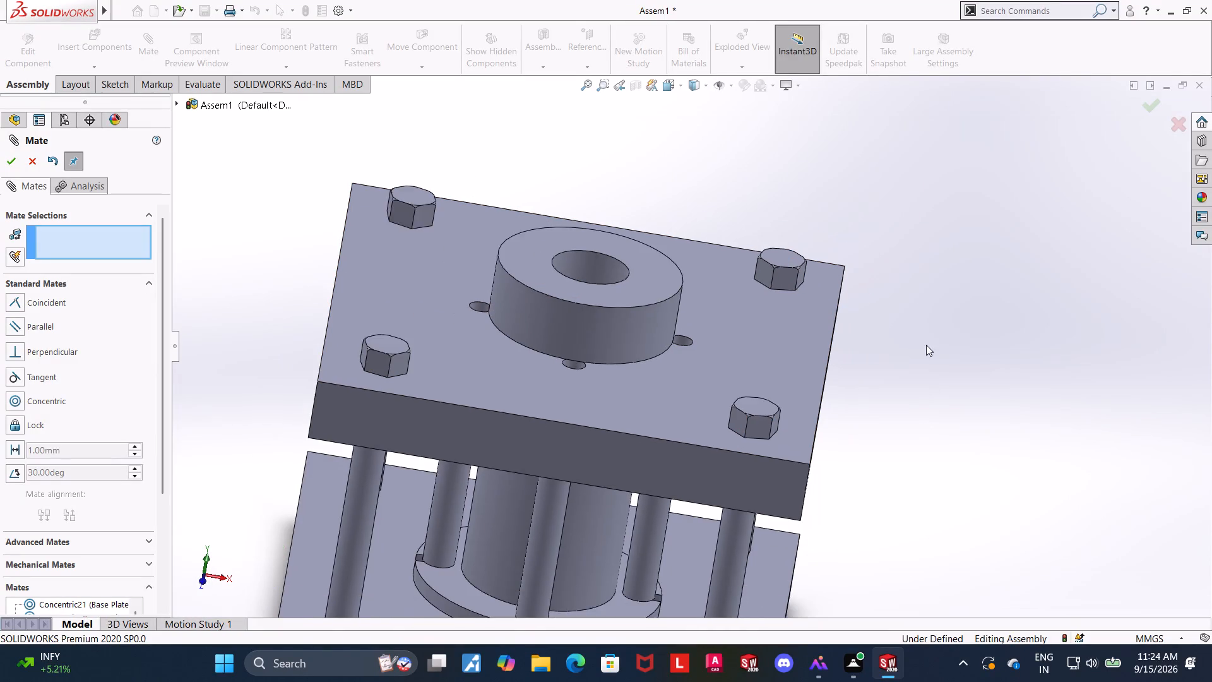
pyautogui.scroll(2, 926, 345)
pyautogui.moveTo(780, 350); pyautogui.dragTo(776, 208, button='middle')
pyautogui.moveTo(610, 502); pyautogui.dragTo(623, 323, button='middle')
pyautogui.moveTo(521, 354); pyautogui.dragTo(647, 360, button='middle')
pyautogui.moveTo(631, 346); pyautogui.dragTo(615, 320, button='middle')
pyautogui.moveTo(881, 484); pyautogui.dragTo(850, 432, button='middle')
pyautogui.moveTo(820, 350); pyautogui.dragTo(799, 162, button='middle')
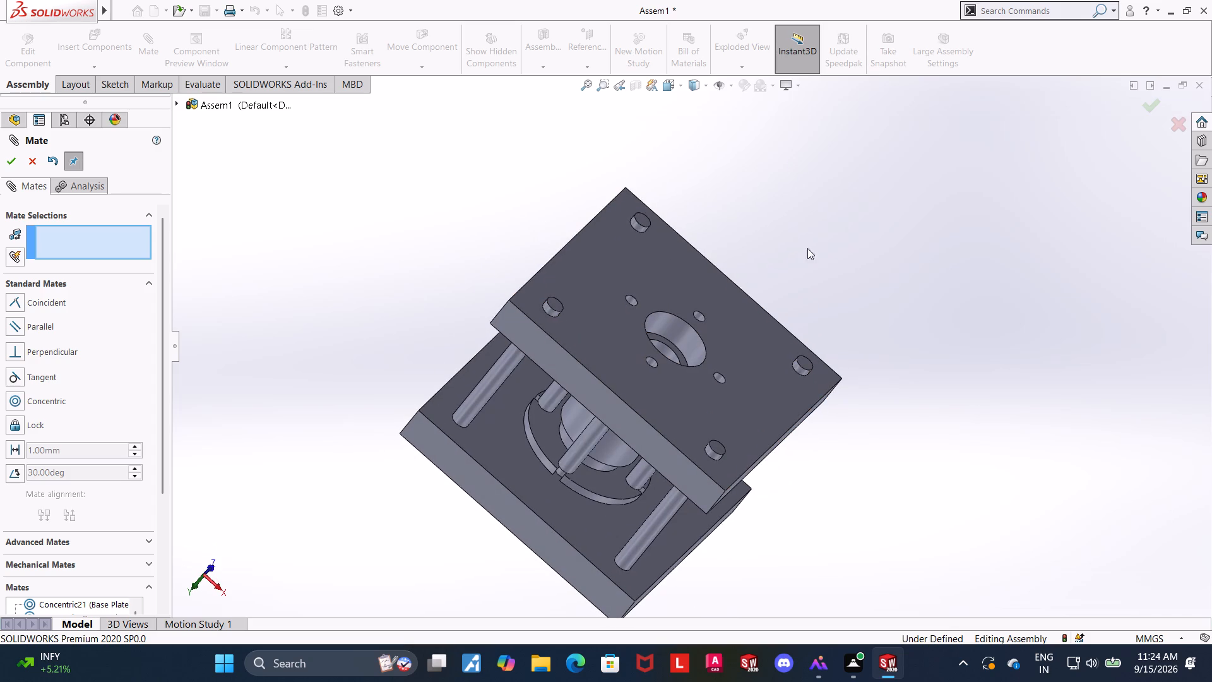
pyautogui.scroll(3, 757, 286)
pyautogui.scroll(-3, 756, 296)
pyautogui.moveTo(728, 316); pyautogui.dragTo(738, 303, button='middle')
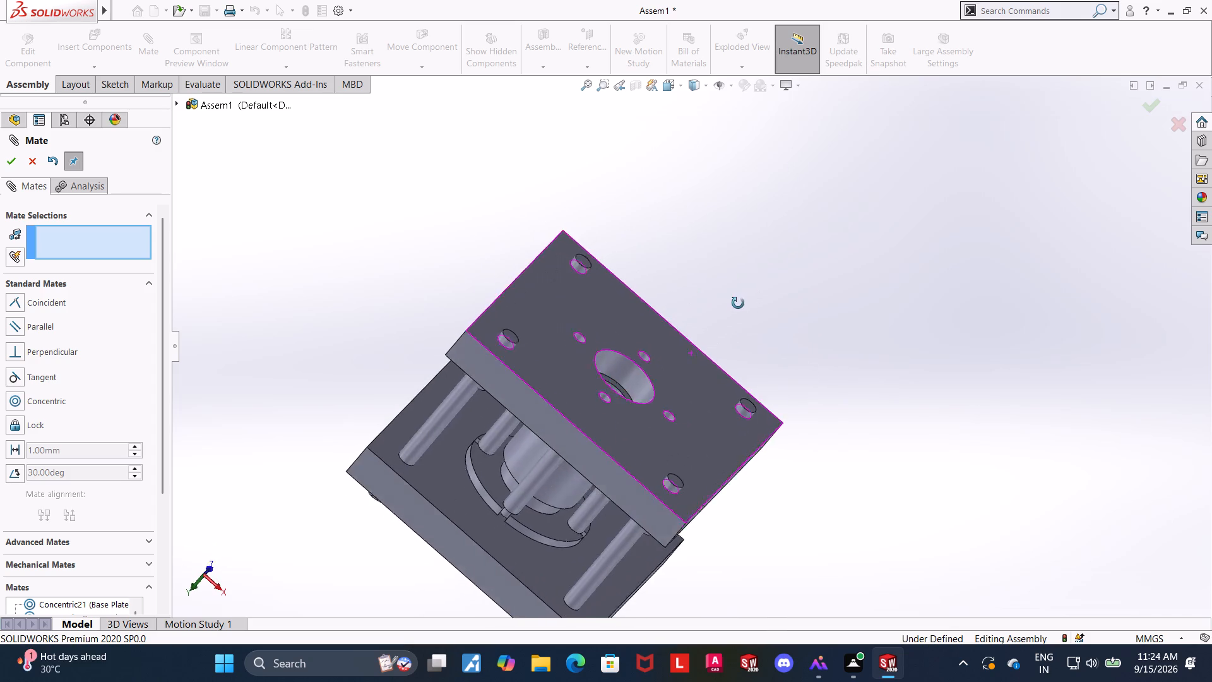
pyautogui.moveTo(738, 303); pyautogui.dragTo(744, 299, button='middle')
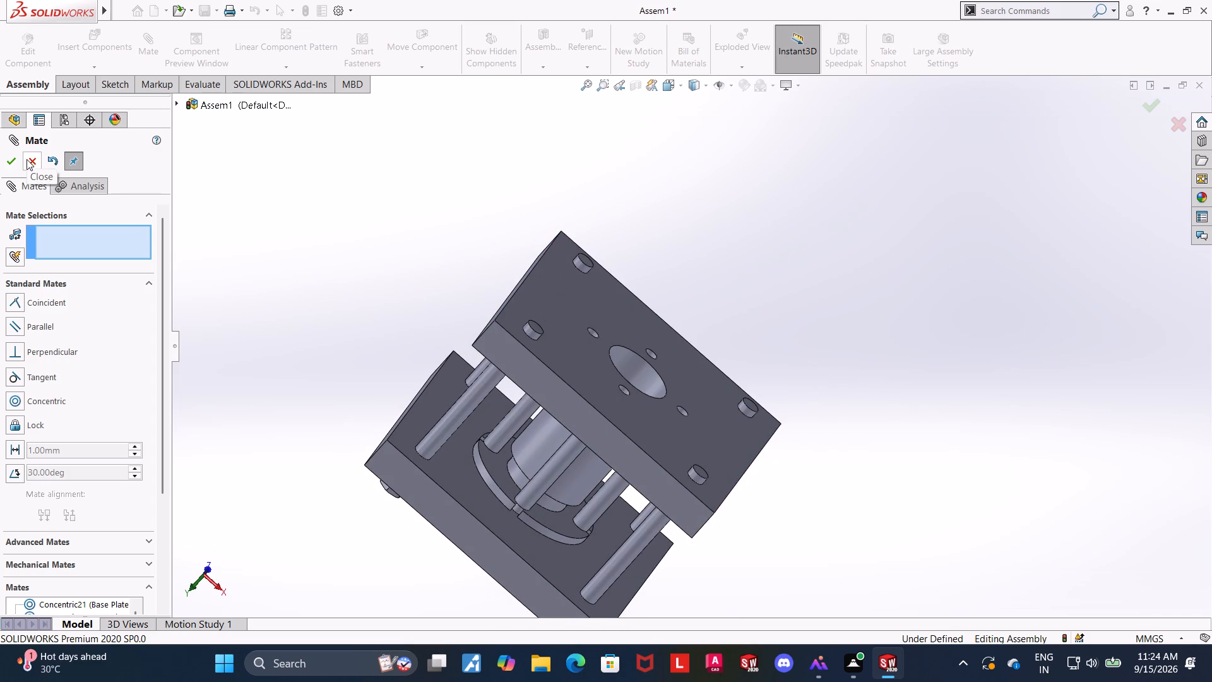
pyautogui.click(30, 162)
# Insert one Nut fixture component in the free space beside the base plates.
pyautogui.click(94, 52)
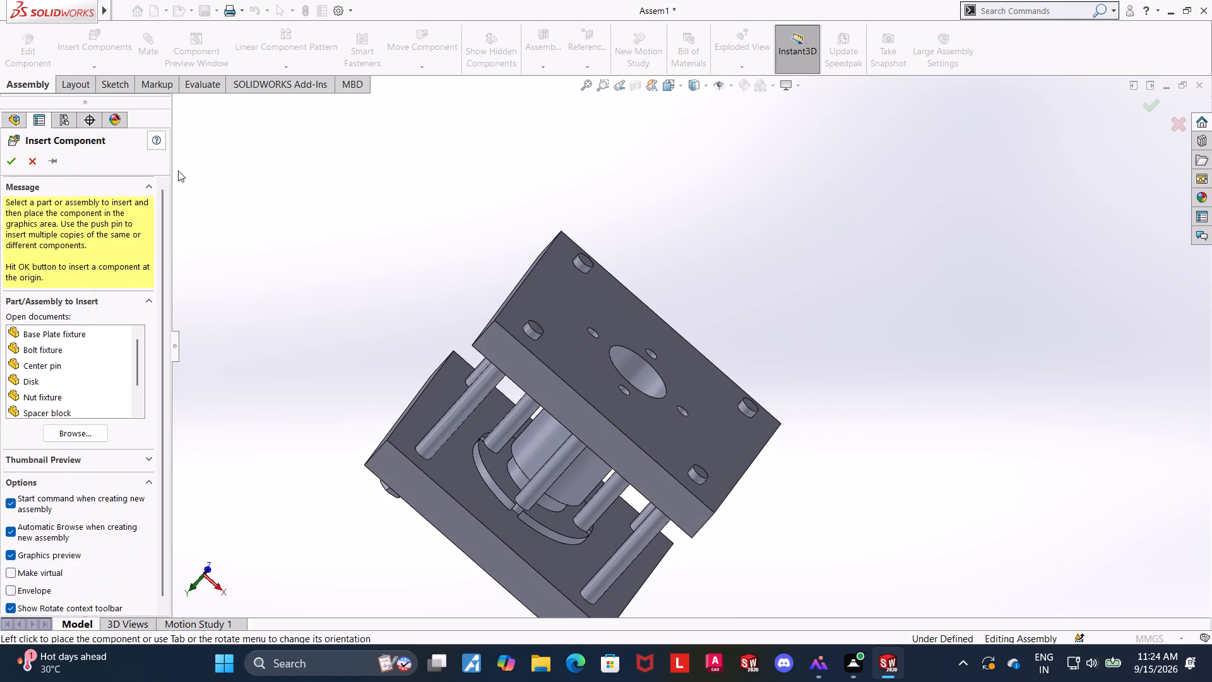
pyautogui.scroll(5, 54, 345)
pyautogui.scroll(-5, 45, 378)
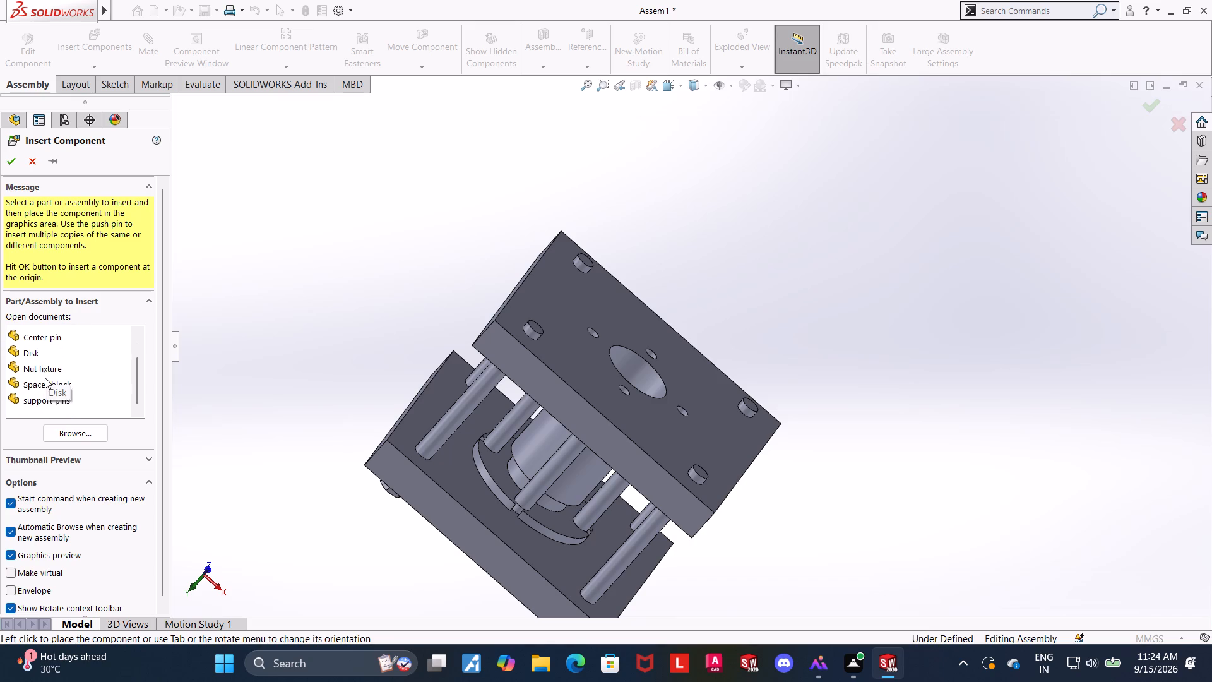
pyautogui.scroll(6, 45, 390)
pyautogui.click(50, 395)
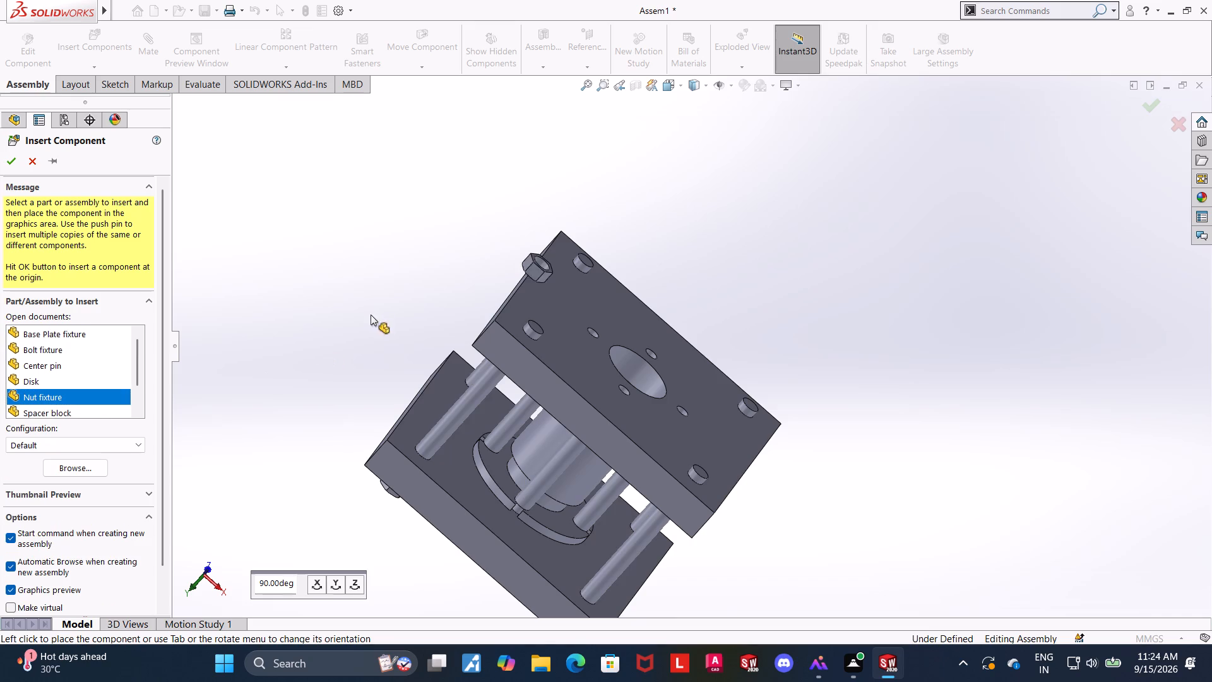
pyautogui.click(380, 291)
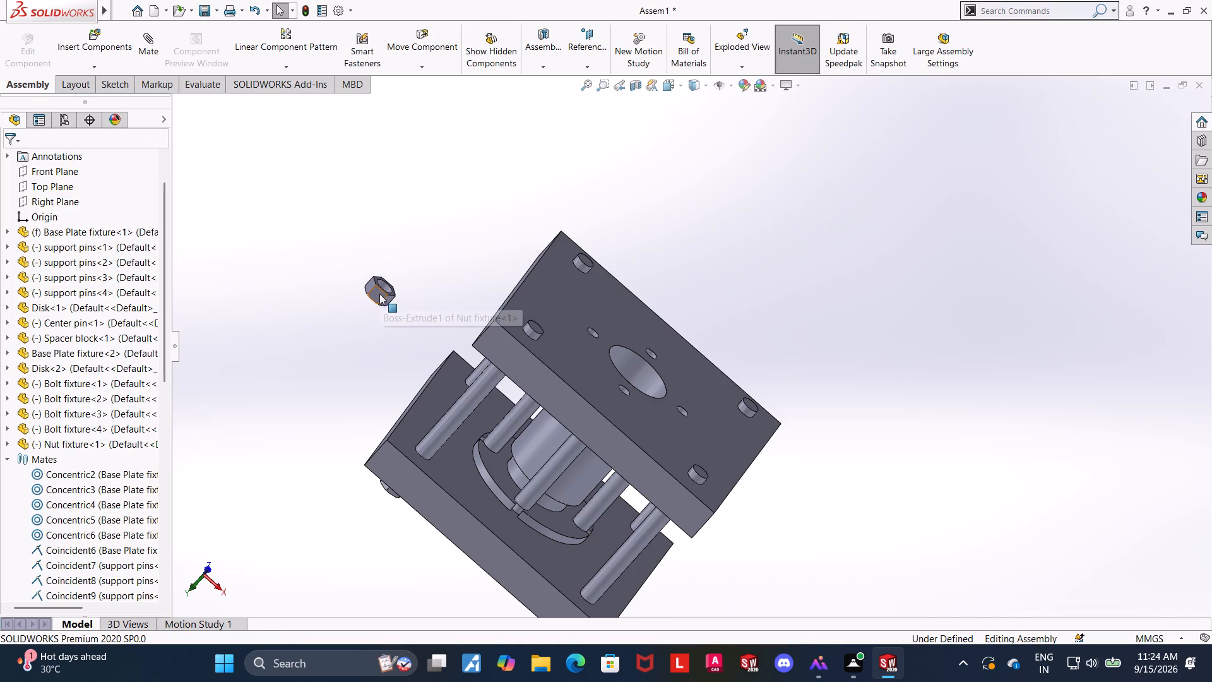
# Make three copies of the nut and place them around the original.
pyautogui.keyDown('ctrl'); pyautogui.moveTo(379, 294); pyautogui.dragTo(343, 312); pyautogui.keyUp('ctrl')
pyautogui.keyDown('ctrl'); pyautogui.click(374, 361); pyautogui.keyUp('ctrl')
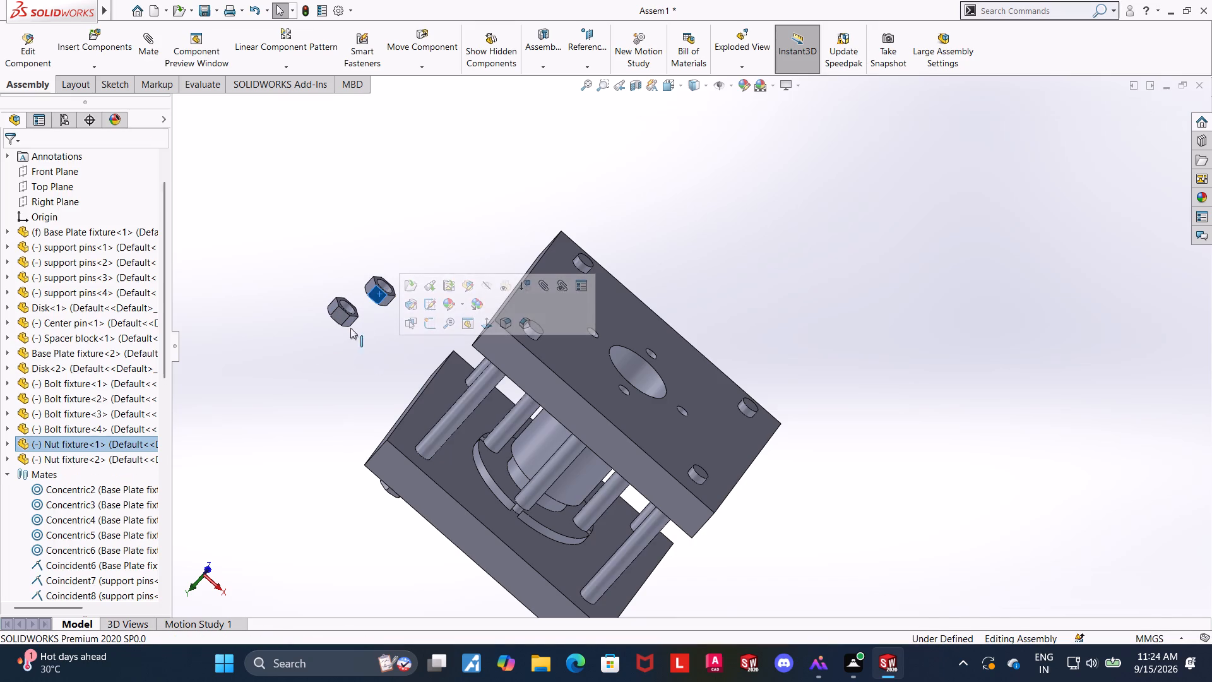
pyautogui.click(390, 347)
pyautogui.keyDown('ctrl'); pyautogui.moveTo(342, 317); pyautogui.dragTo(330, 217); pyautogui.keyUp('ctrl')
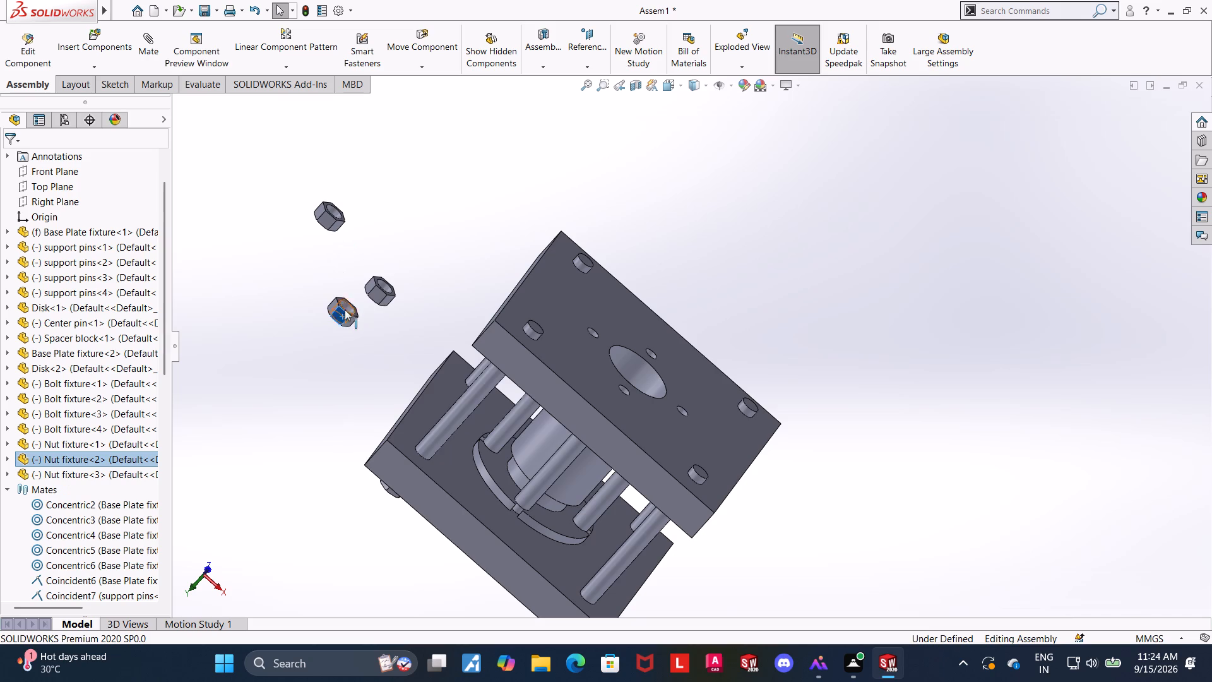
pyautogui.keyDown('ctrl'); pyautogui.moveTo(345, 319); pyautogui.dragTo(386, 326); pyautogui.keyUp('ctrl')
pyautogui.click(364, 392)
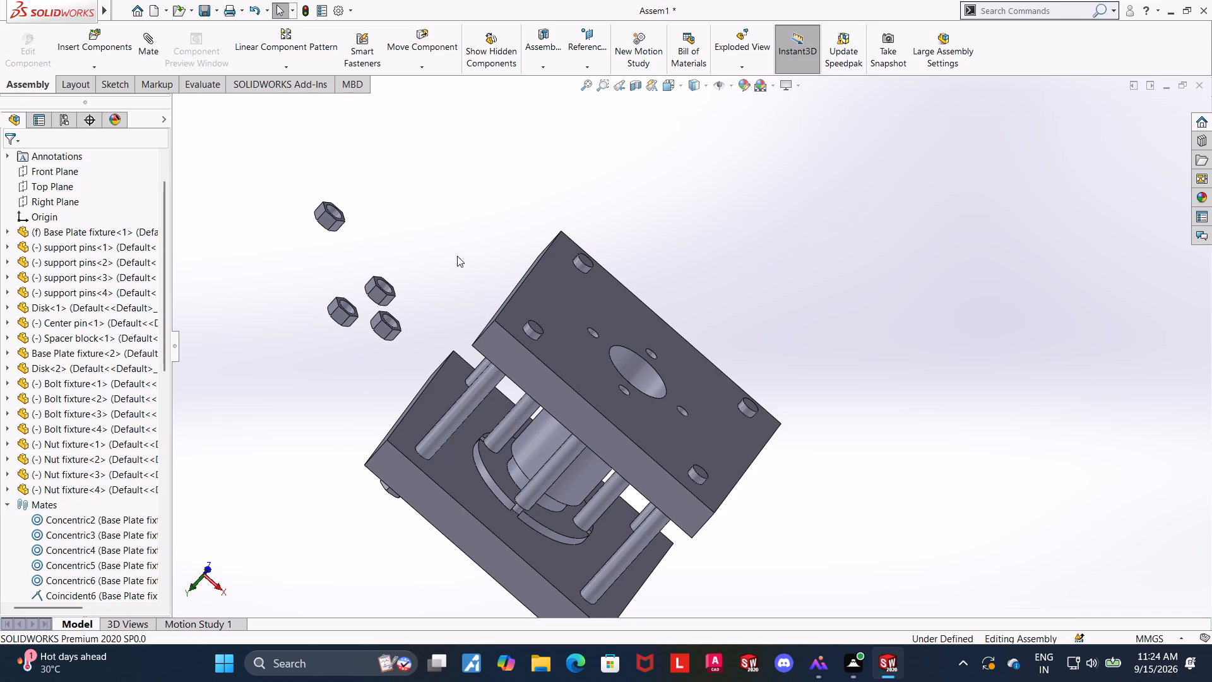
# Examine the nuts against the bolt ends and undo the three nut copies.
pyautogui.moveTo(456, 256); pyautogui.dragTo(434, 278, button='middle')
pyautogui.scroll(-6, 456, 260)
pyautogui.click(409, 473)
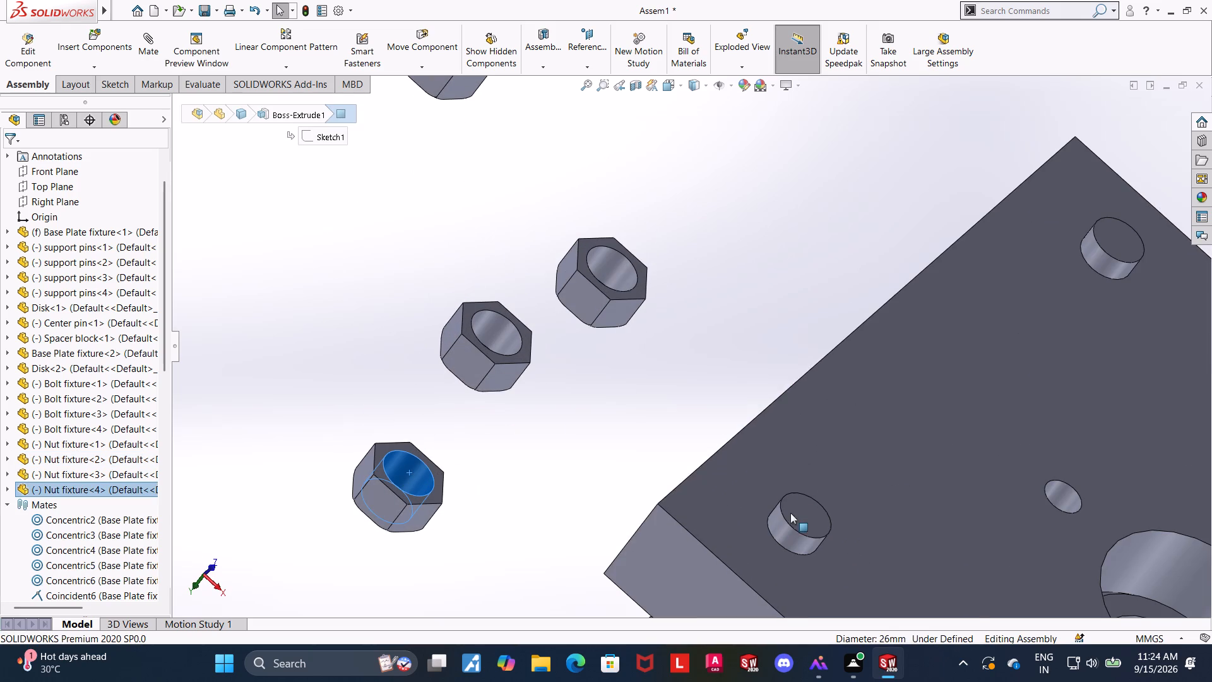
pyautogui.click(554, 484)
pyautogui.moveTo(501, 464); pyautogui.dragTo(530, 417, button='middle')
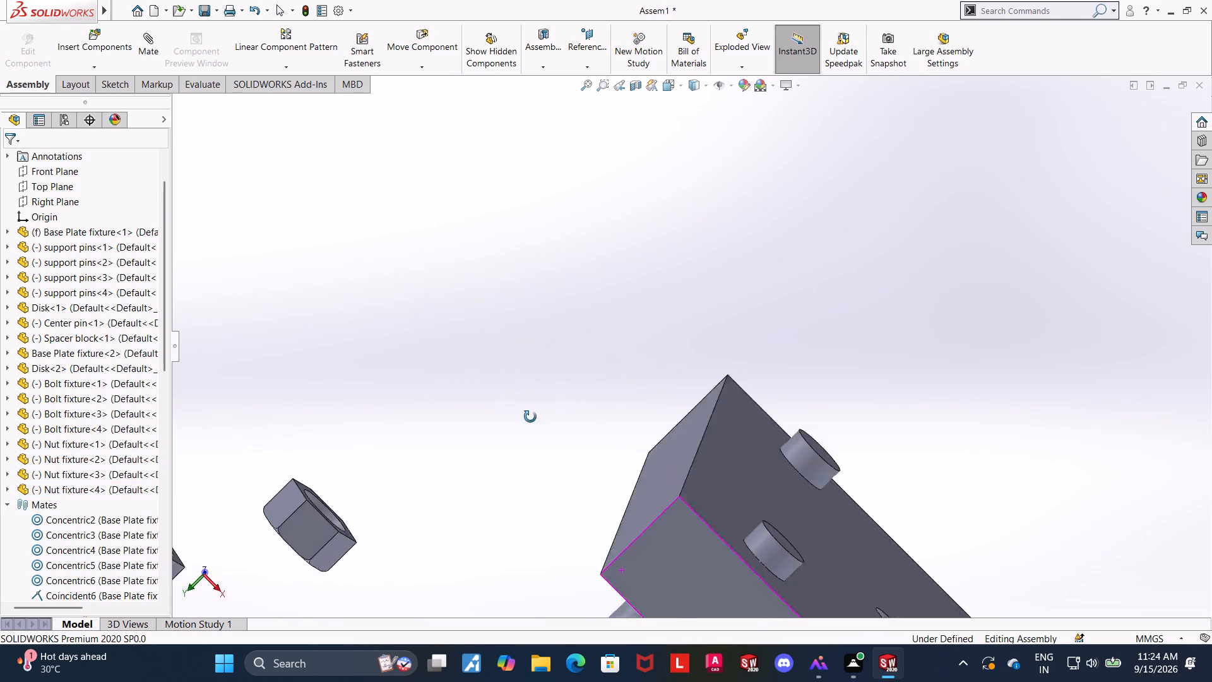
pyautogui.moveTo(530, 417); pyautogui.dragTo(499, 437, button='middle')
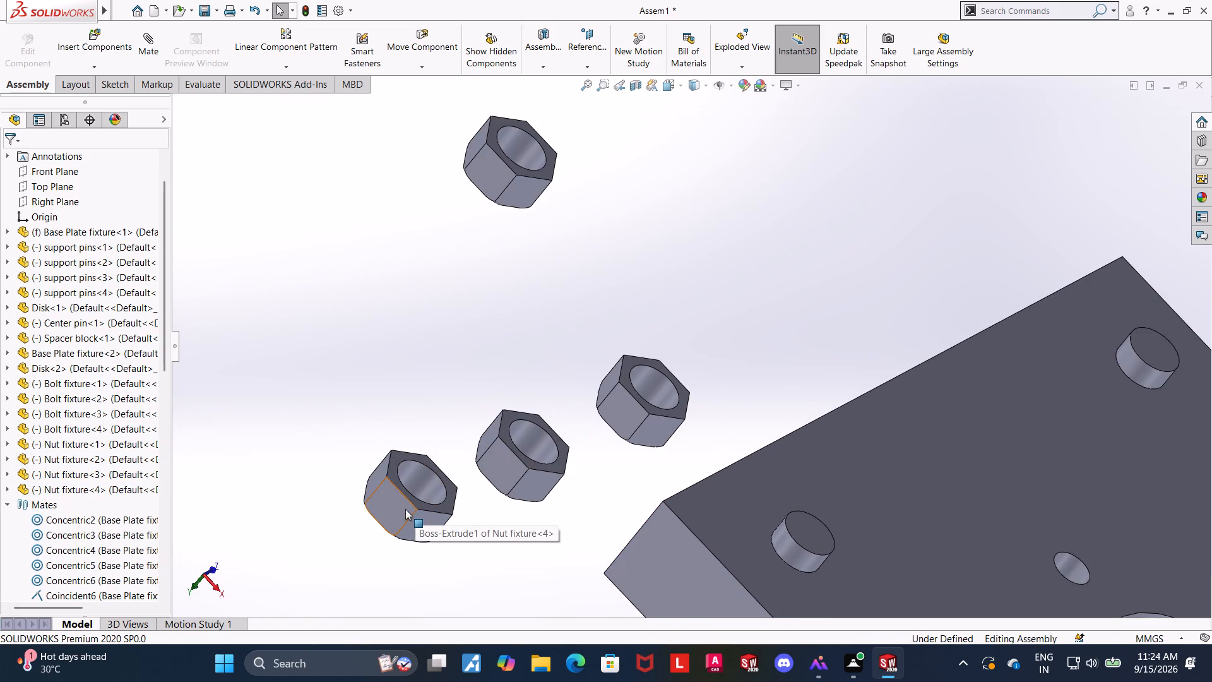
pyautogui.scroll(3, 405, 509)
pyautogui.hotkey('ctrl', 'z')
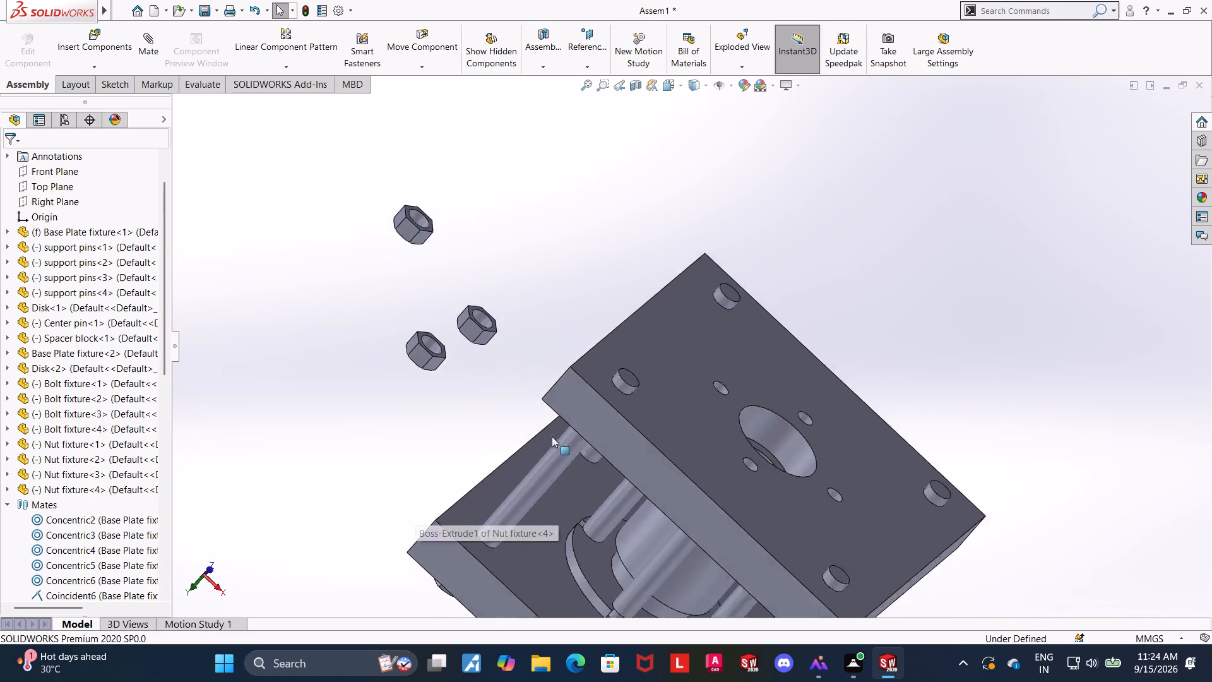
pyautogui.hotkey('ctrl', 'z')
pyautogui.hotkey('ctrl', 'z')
# Flip Nut fixture<1> end over end with the triad and move it closer to the base plates.
pyautogui.scroll(-6, 358, 260)
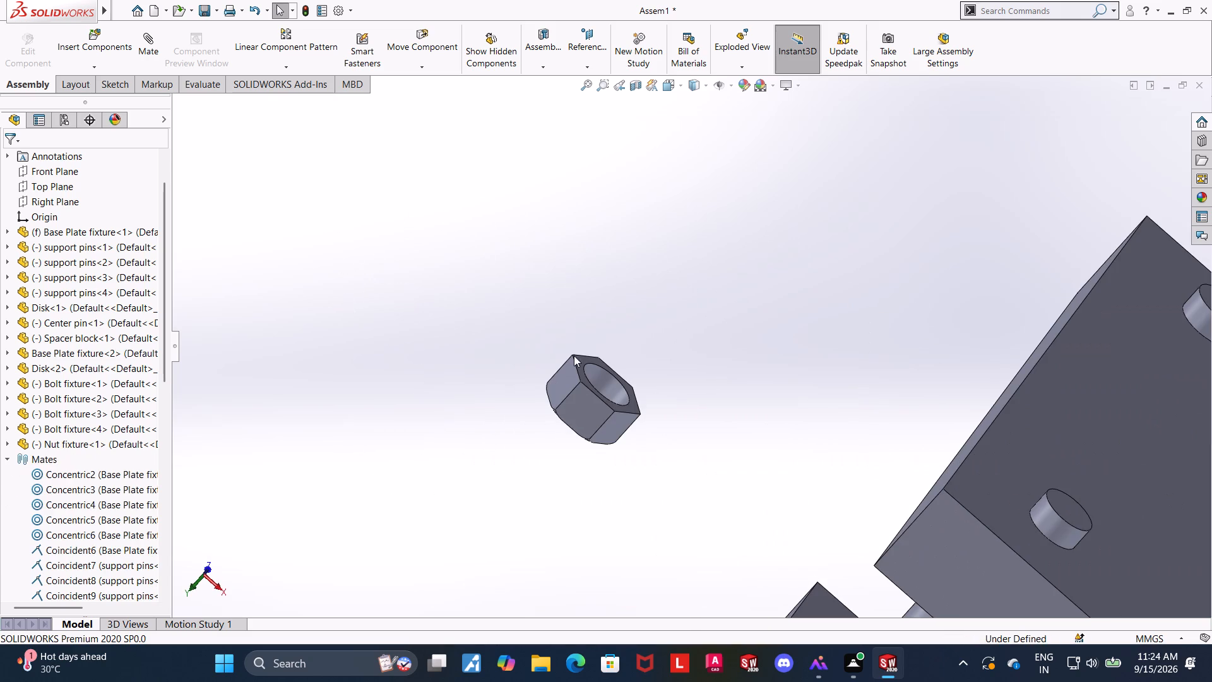
pyautogui.rightClick(590, 416)
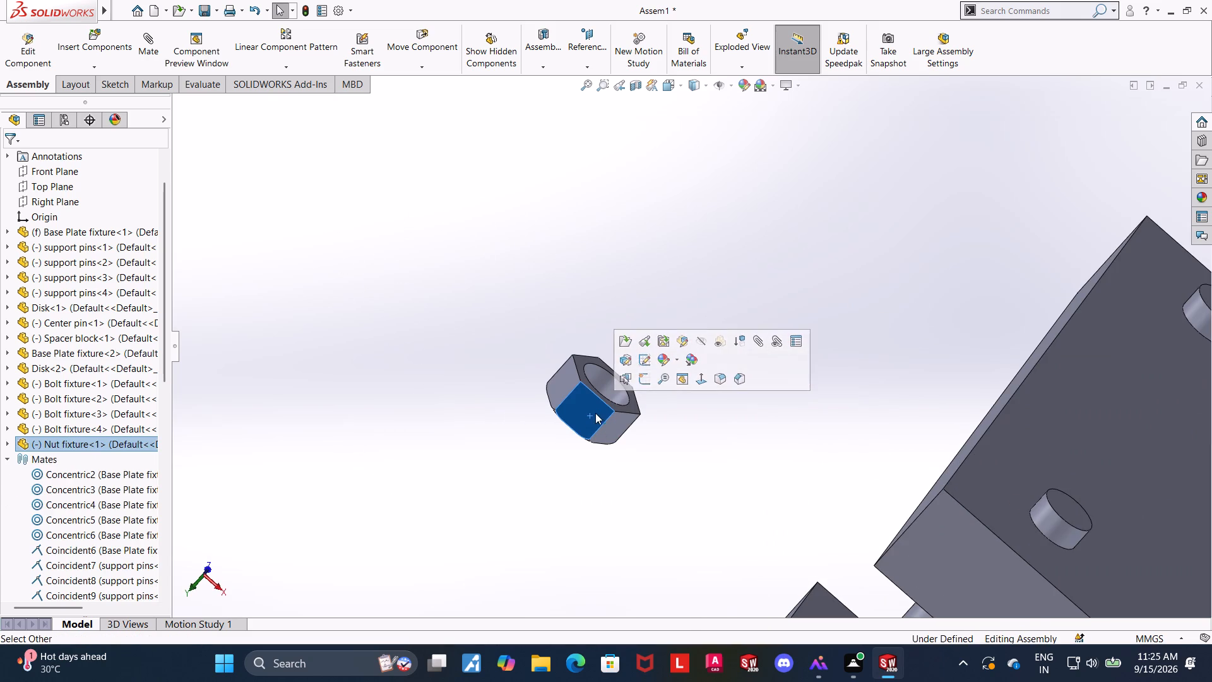
pyautogui.rightClick(576, 378)
pyautogui.click(618, 435)
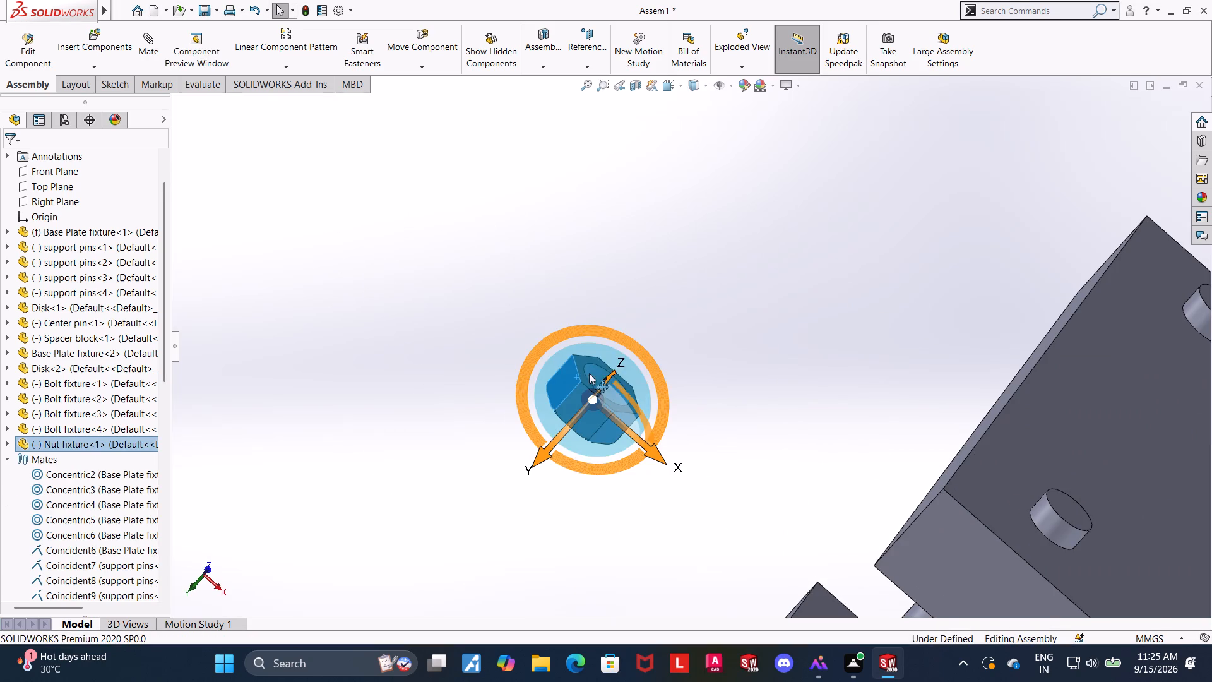
pyautogui.moveTo(599, 332); pyautogui.dragTo(664, 520)
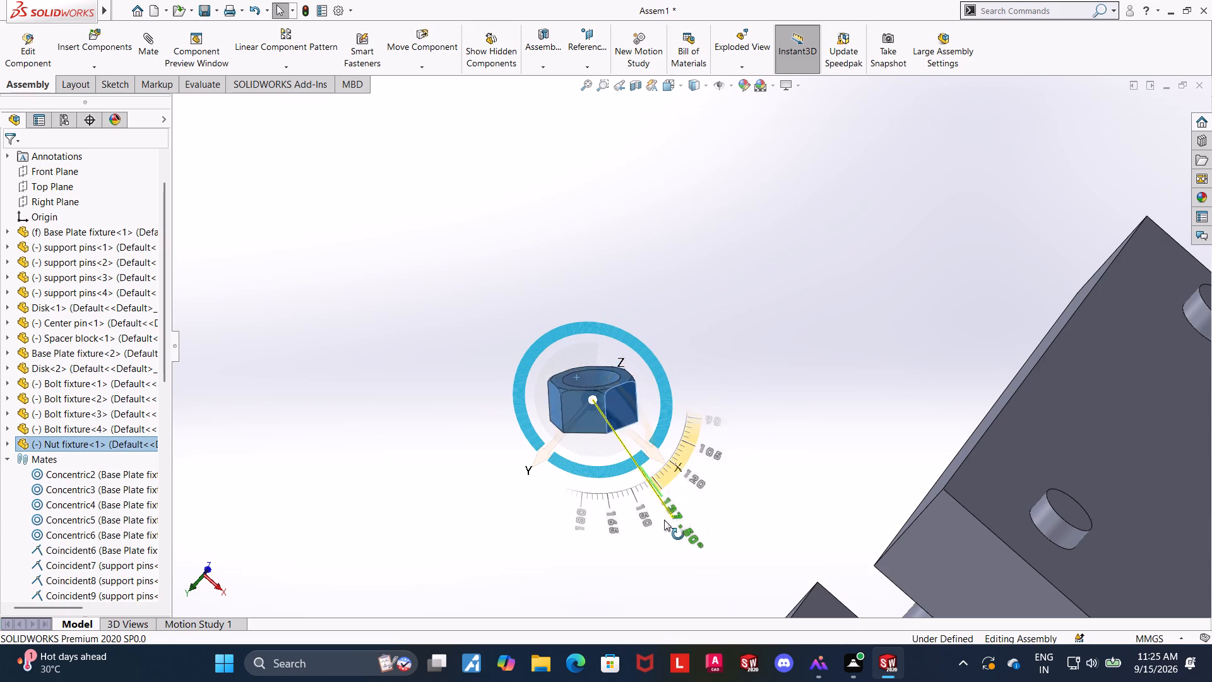
pyautogui.moveTo(664, 520); pyautogui.dragTo(562, 527)
pyautogui.click(740, 439)
pyautogui.moveTo(567, 419); pyautogui.dragTo(772, 313)
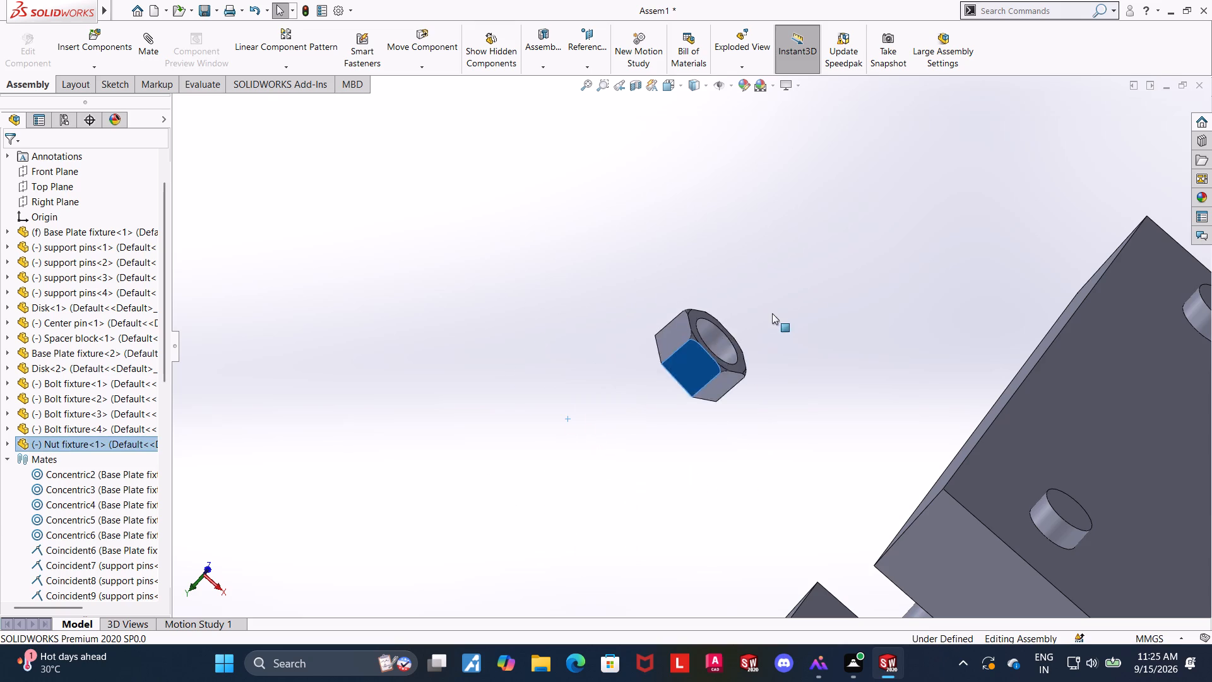
pyautogui.moveTo(772, 313); pyautogui.dragTo(810, 265)
pyautogui.click(745, 364)
# Make three copies of the flipped nut and spread them around the original.
pyautogui.scroll(5, 814, 338)
pyautogui.scroll(-2, 781, 289)
pyautogui.keyDown('ctrl'); pyautogui.moveTo(719, 326); pyautogui.dragTo(640, 292); pyautogui.keyUp('ctrl')
pyautogui.keyDown('ctrl'); pyautogui.moveTo(719, 320); pyautogui.dragTo(660, 391); pyautogui.keyUp('ctrl')
pyautogui.keyDown('ctrl'); pyautogui.moveTo(725, 327); pyautogui.dragTo(724, 249); pyautogui.keyUp('ctrl')
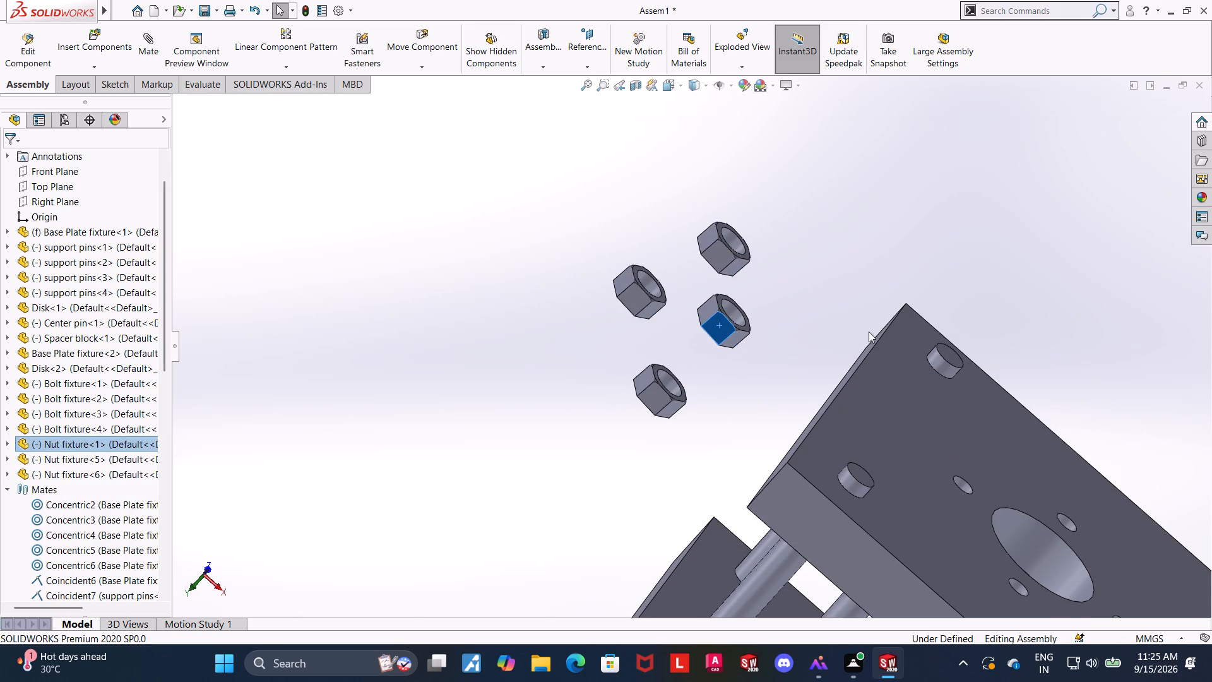
pyautogui.click(793, 299)
pyautogui.scroll(10, 762, 404)
pyautogui.click(839, 333)
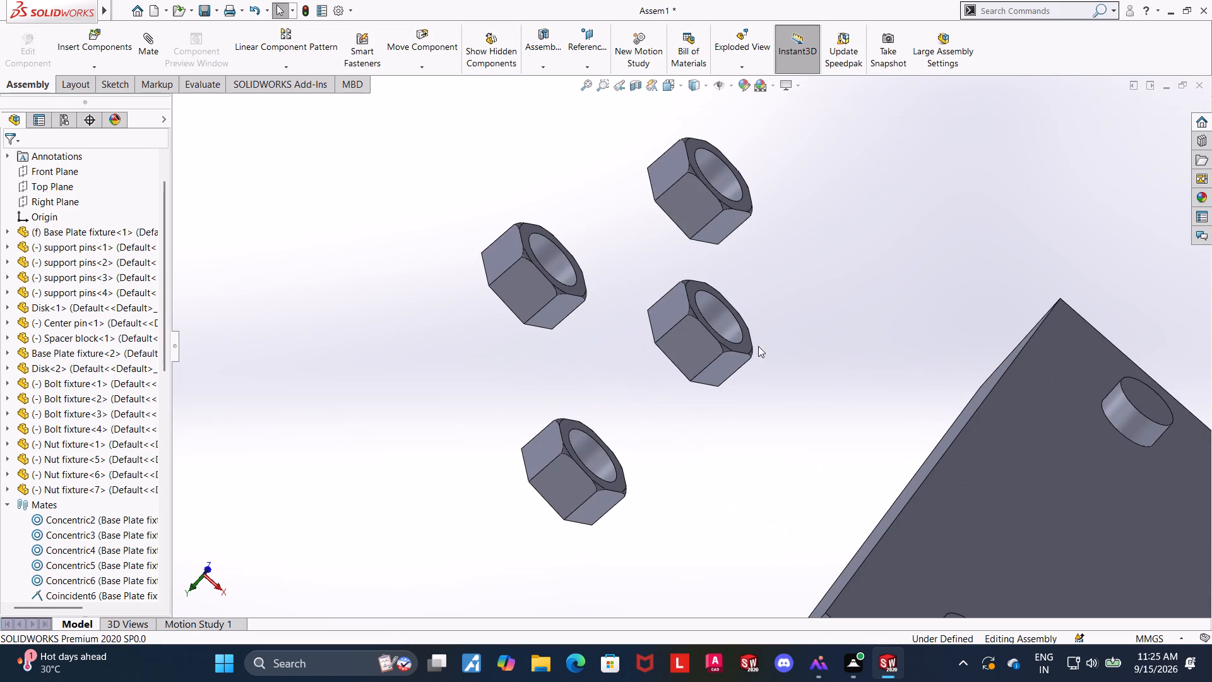
# Mate the bore of Nut fixture<1> concentric with the shank of Bolt fixture<1>.
pyautogui.click(730, 321)
pyautogui.keyDown('ctrl'); pyautogui.click(1128, 421); pyautogui.keyUp('ctrl')
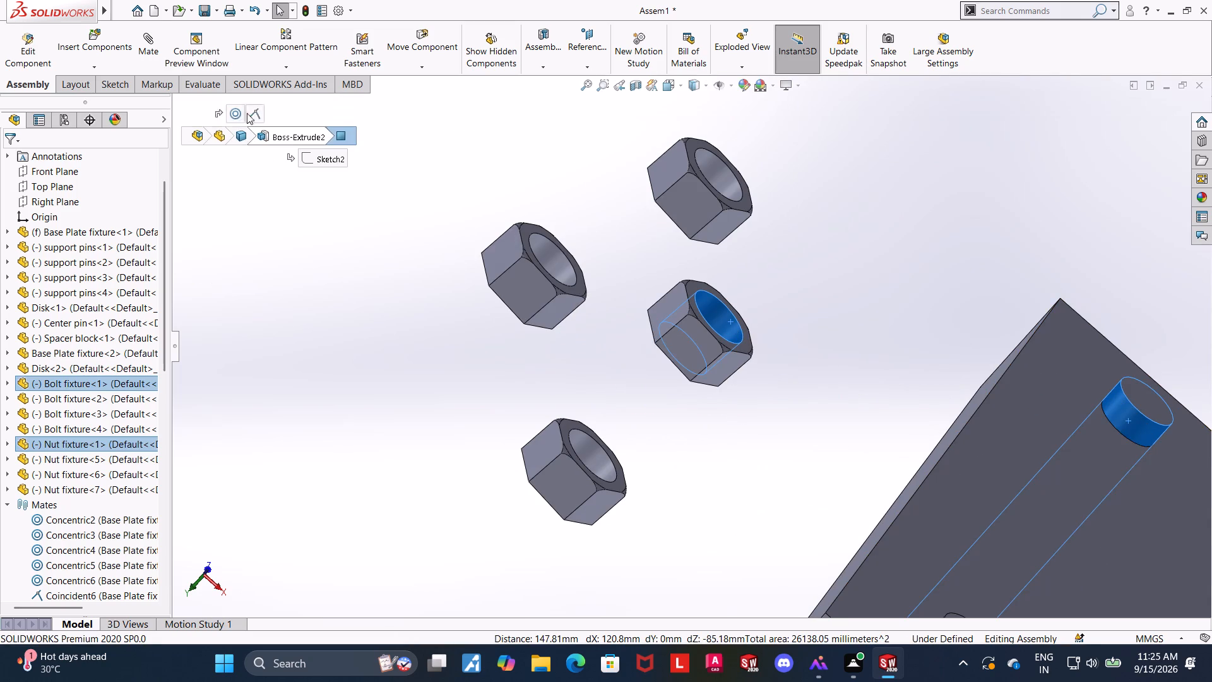
pyautogui.click(156, 41)
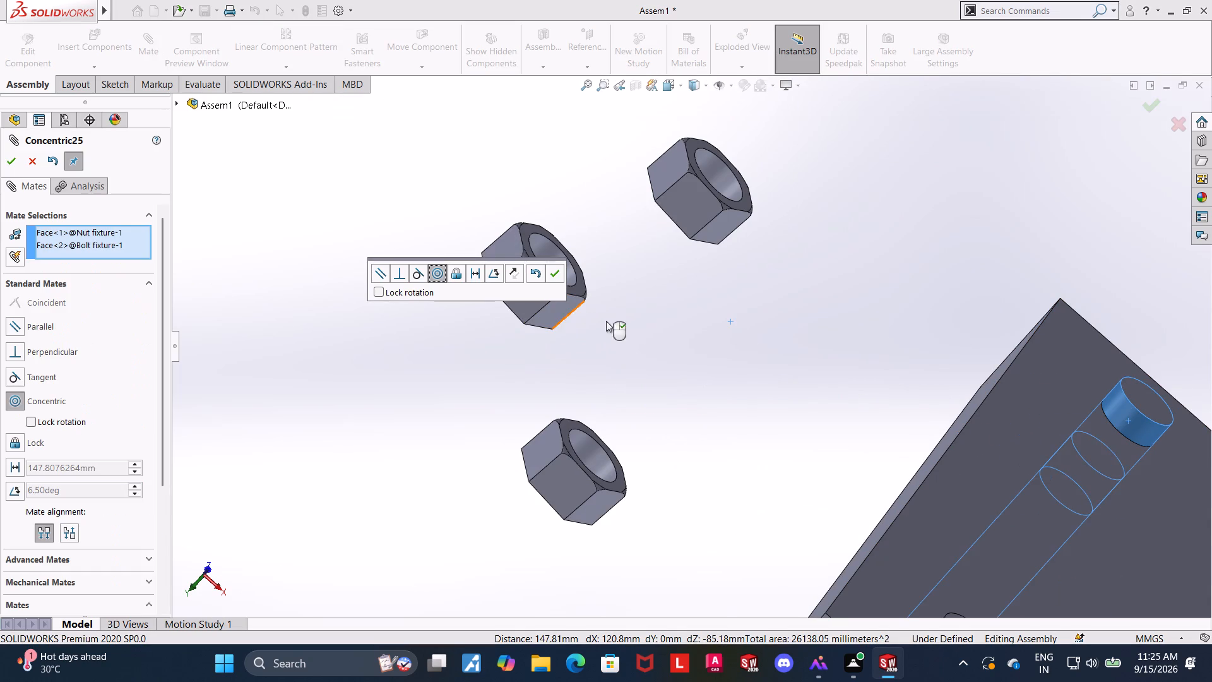
pyautogui.moveTo(1073, 474); pyautogui.dragTo(1166, 368)
pyautogui.scroll(4, 1087, 416)
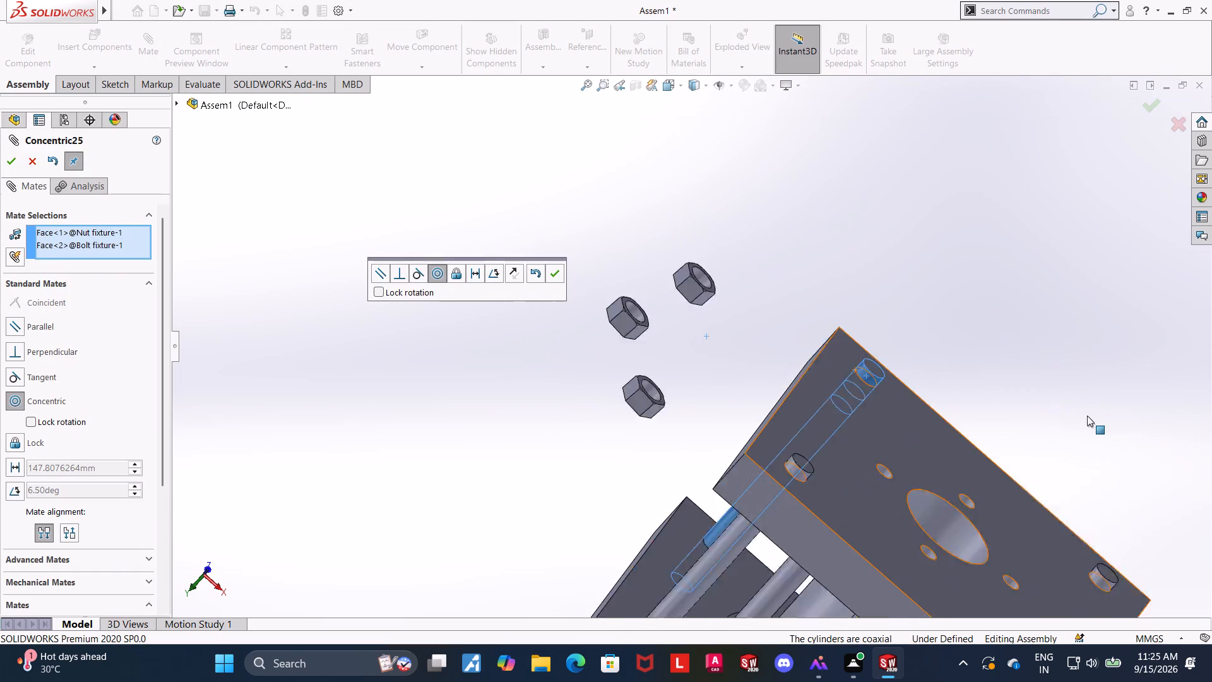
pyautogui.scroll(3, 1087, 416)
pyautogui.scroll(-4, 833, 349)
pyautogui.moveTo(939, 364); pyautogui.dragTo(961, 334, button='middle')
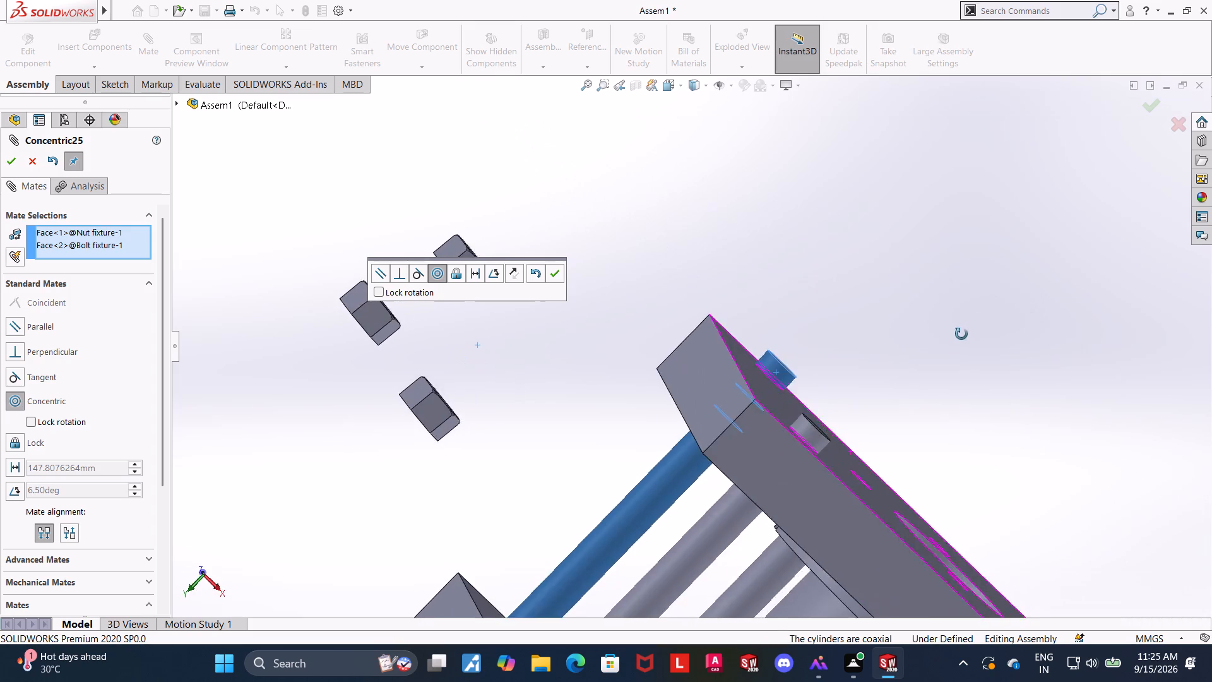
pyautogui.moveTo(961, 334); pyautogui.dragTo(946, 350, button='middle')
pyautogui.scroll(-2, 845, 371)
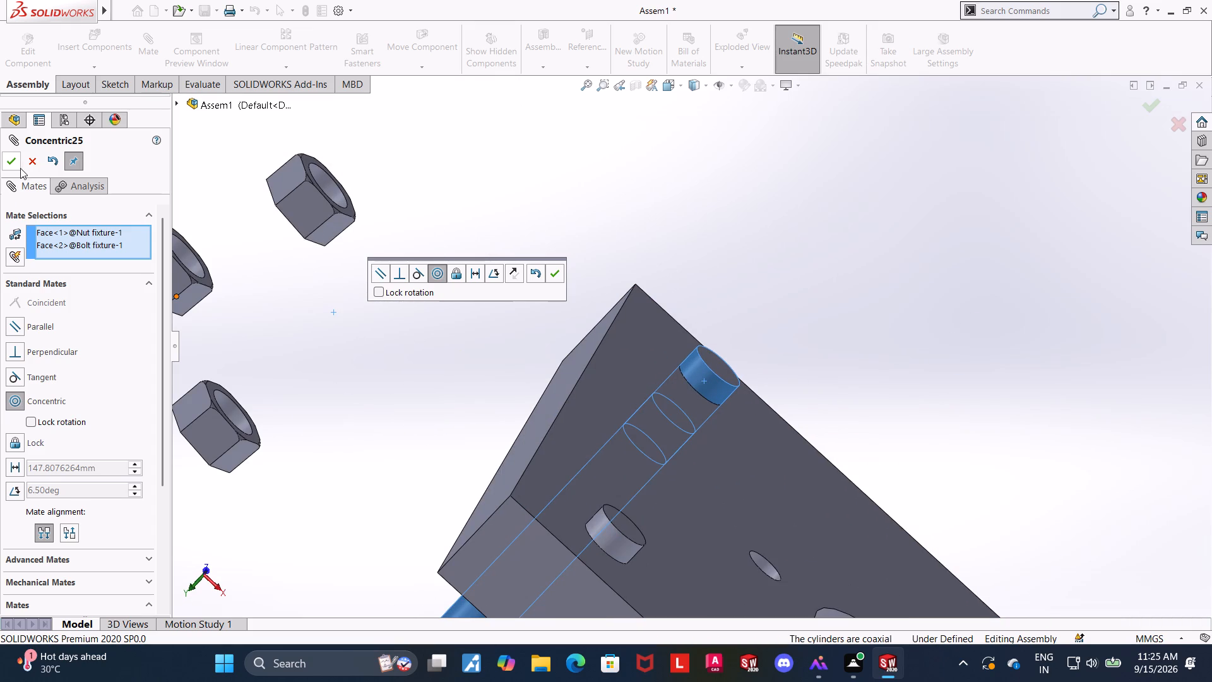
pyautogui.click(20, 167)
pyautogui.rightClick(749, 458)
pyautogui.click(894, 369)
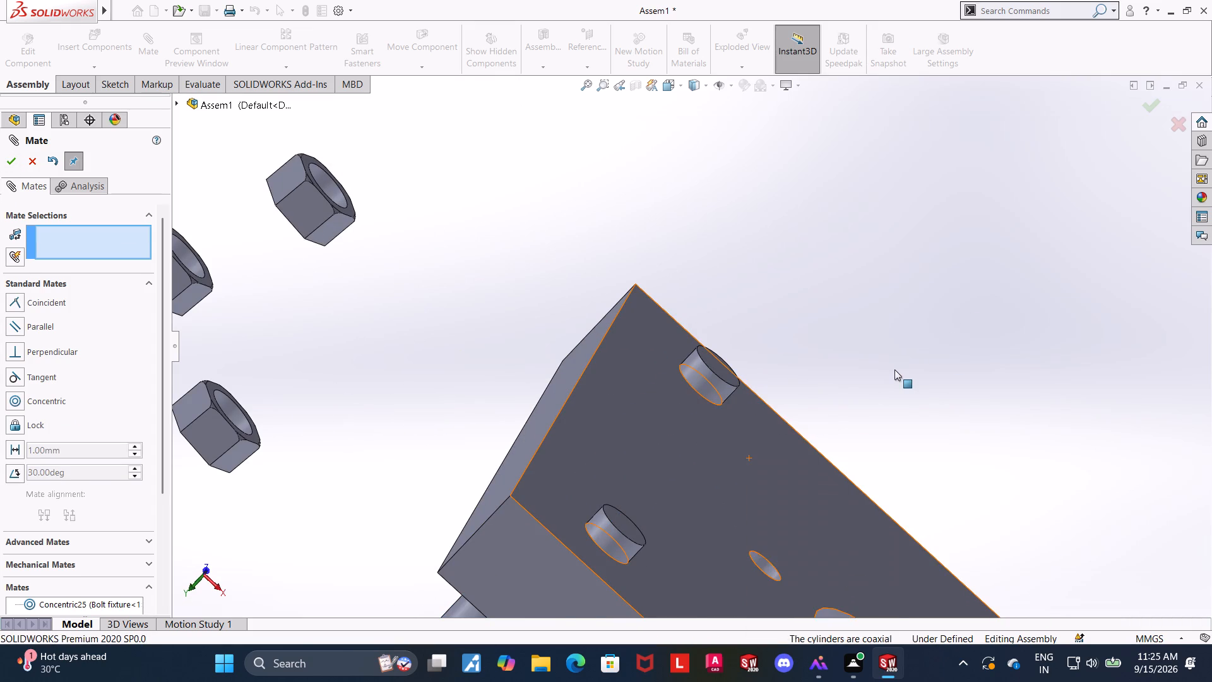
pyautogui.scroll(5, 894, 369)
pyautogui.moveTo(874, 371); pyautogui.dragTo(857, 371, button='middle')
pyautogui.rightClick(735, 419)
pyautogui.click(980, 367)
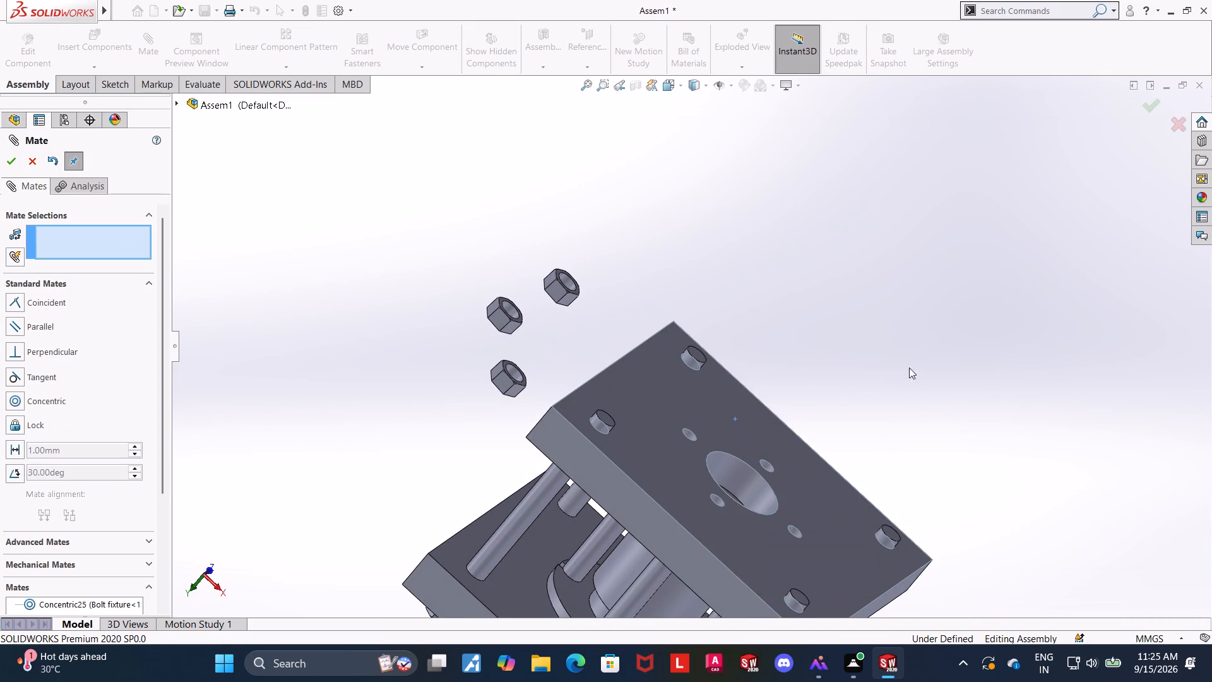
# Mate the bores of Nut fixture<7>, <5> and <6> concentric with the shanks of Bolt fixture<4>, <3> and <2> respectively.
pyautogui.click(568, 284)
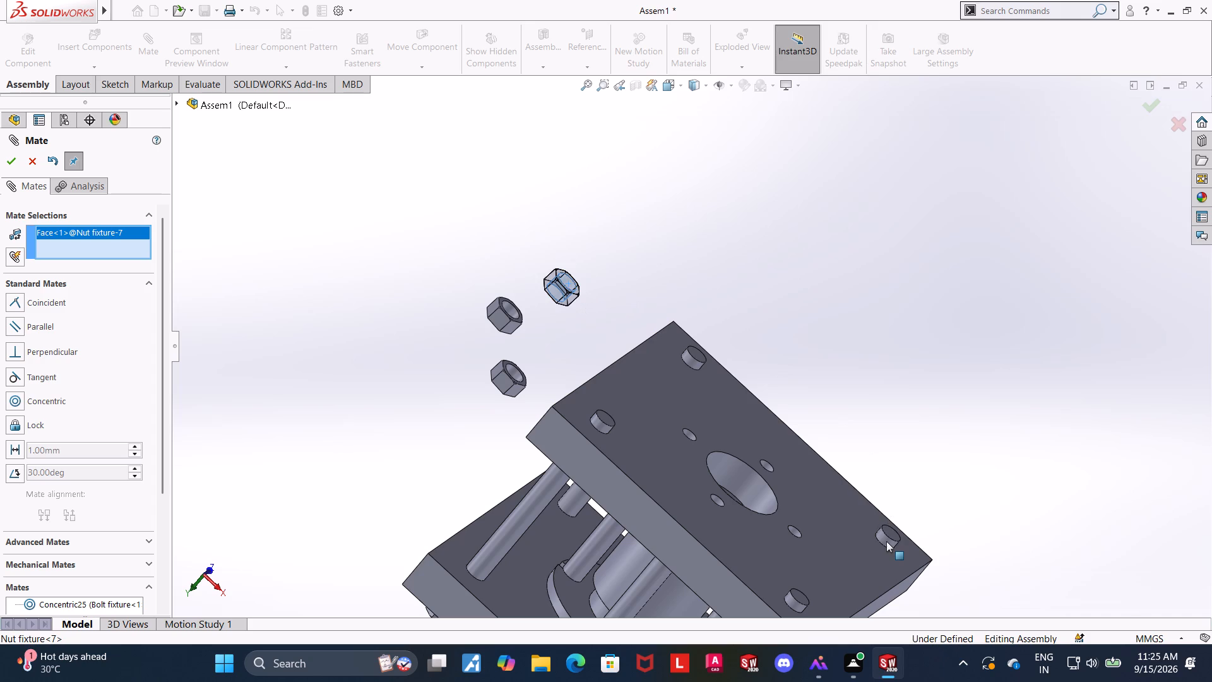
pyautogui.keyDown('ctrl'); pyautogui.click(886, 541); pyautogui.keyUp('ctrl')
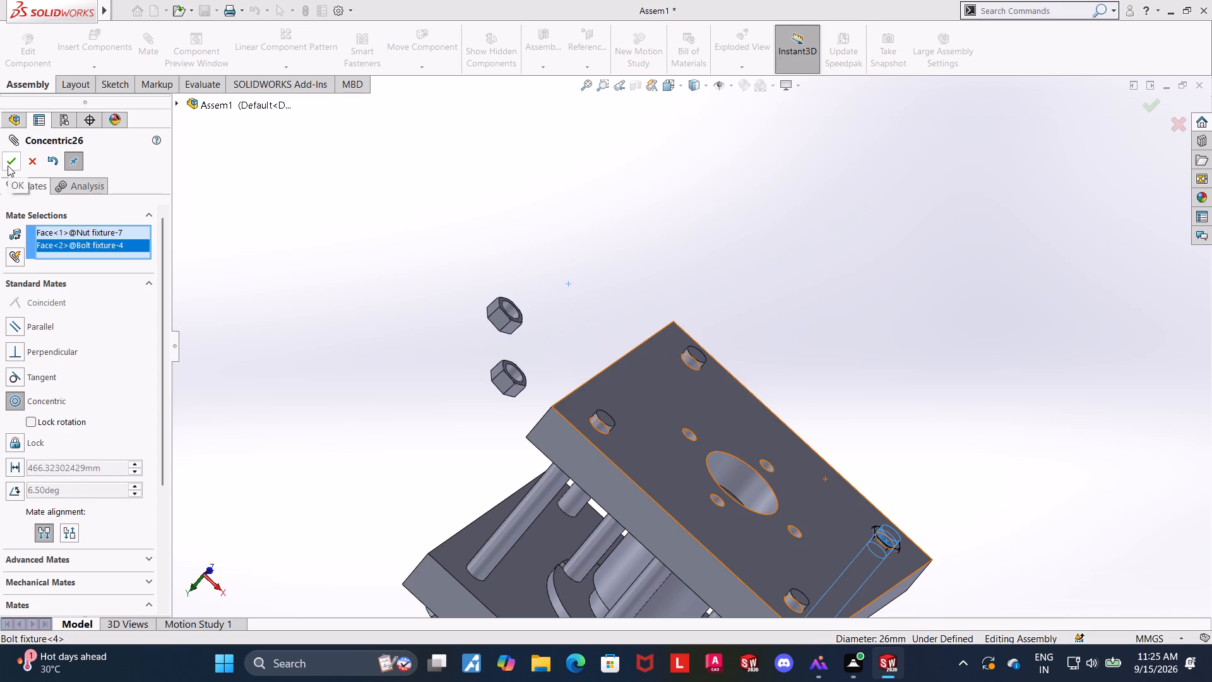
pyautogui.click(9, 167)
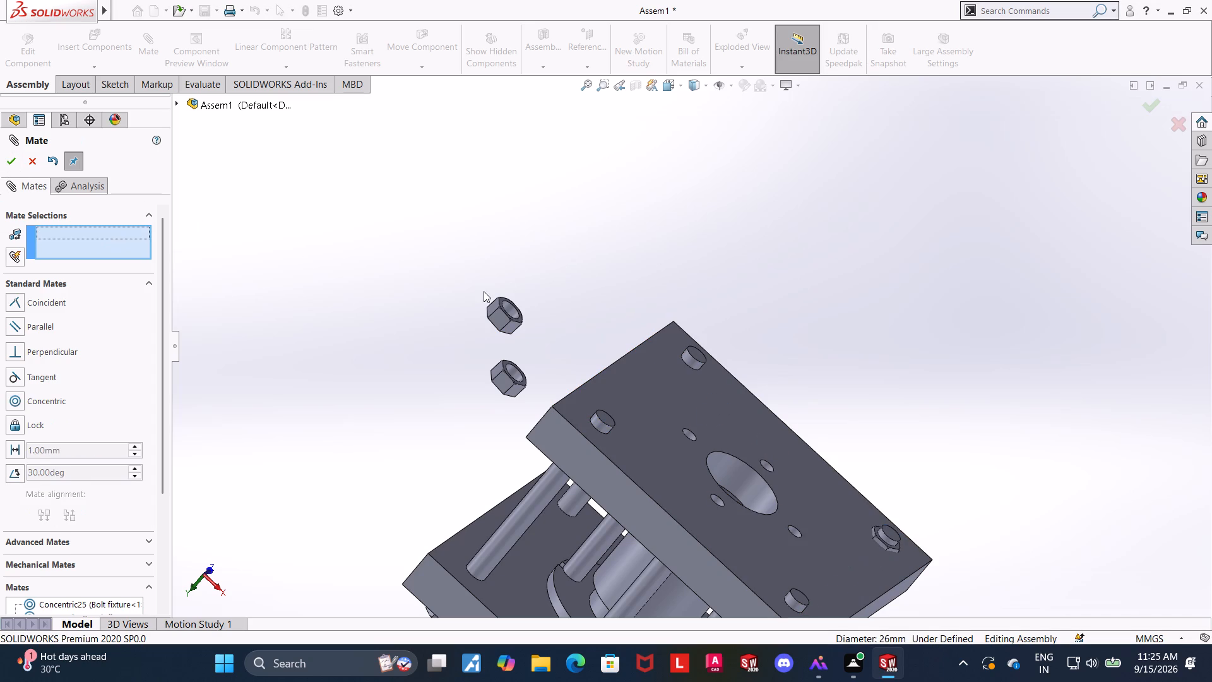
pyautogui.click(515, 313)
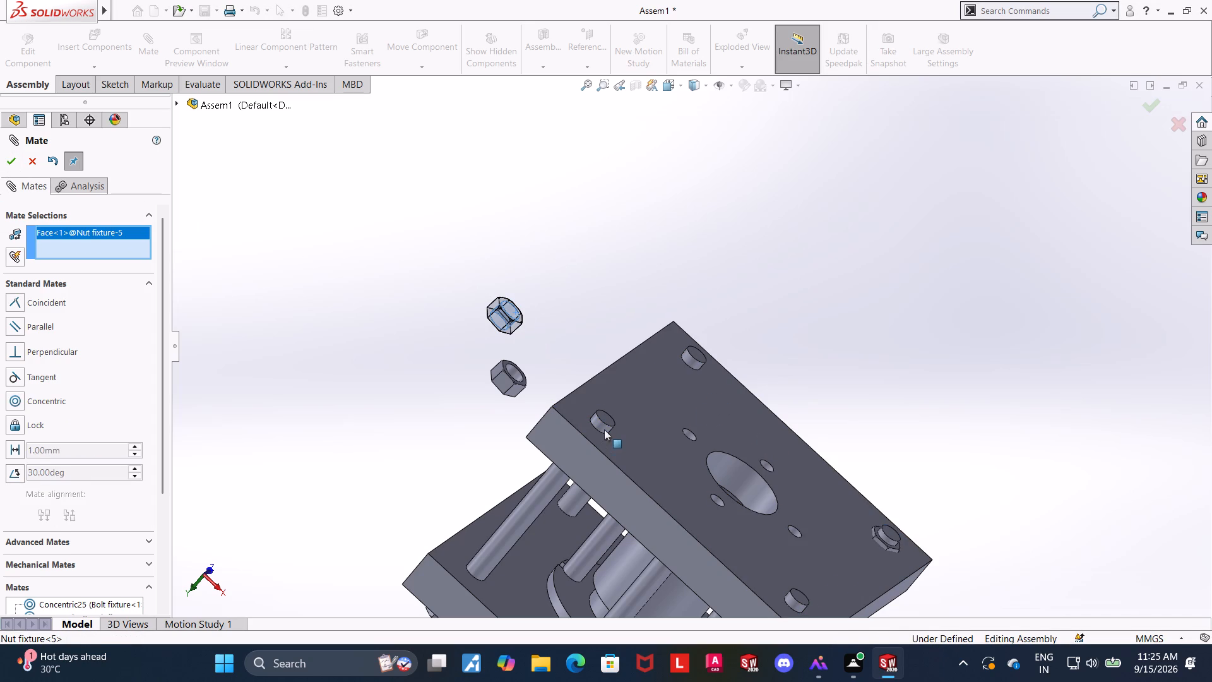
pyautogui.keyDown('ctrl'); pyautogui.click(604, 429); pyautogui.keyUp('ctrl')
pyautogui.click(13, 155)
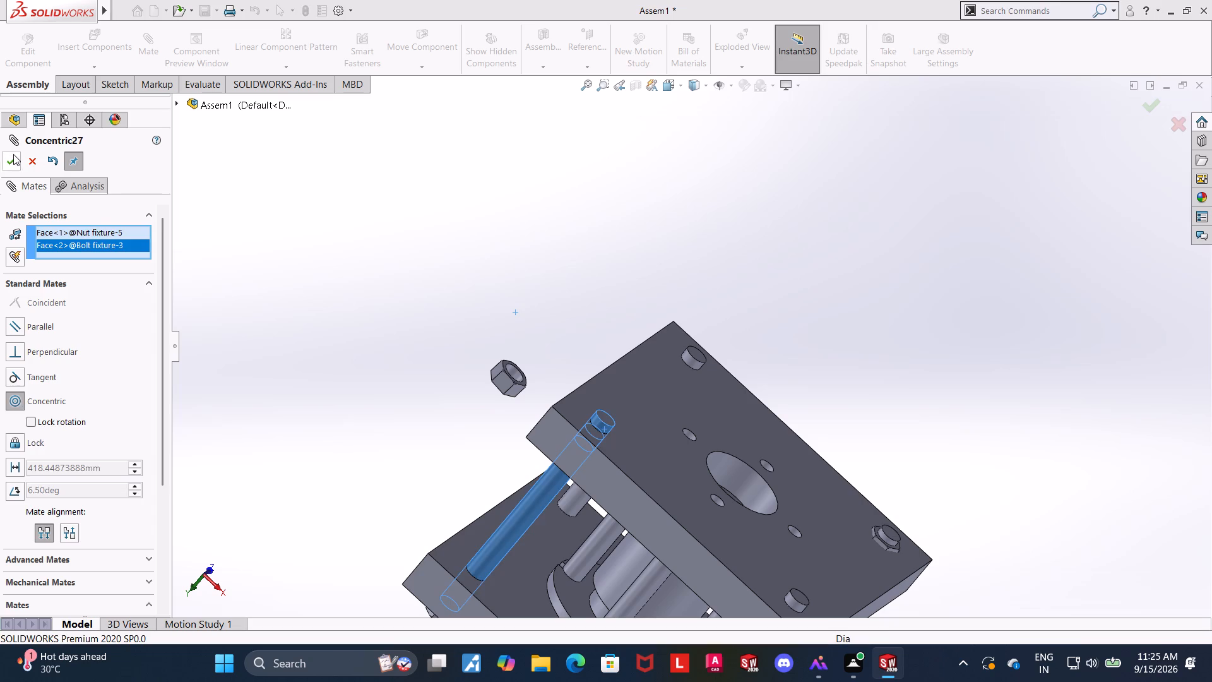
pyautogui.click(518, 374)
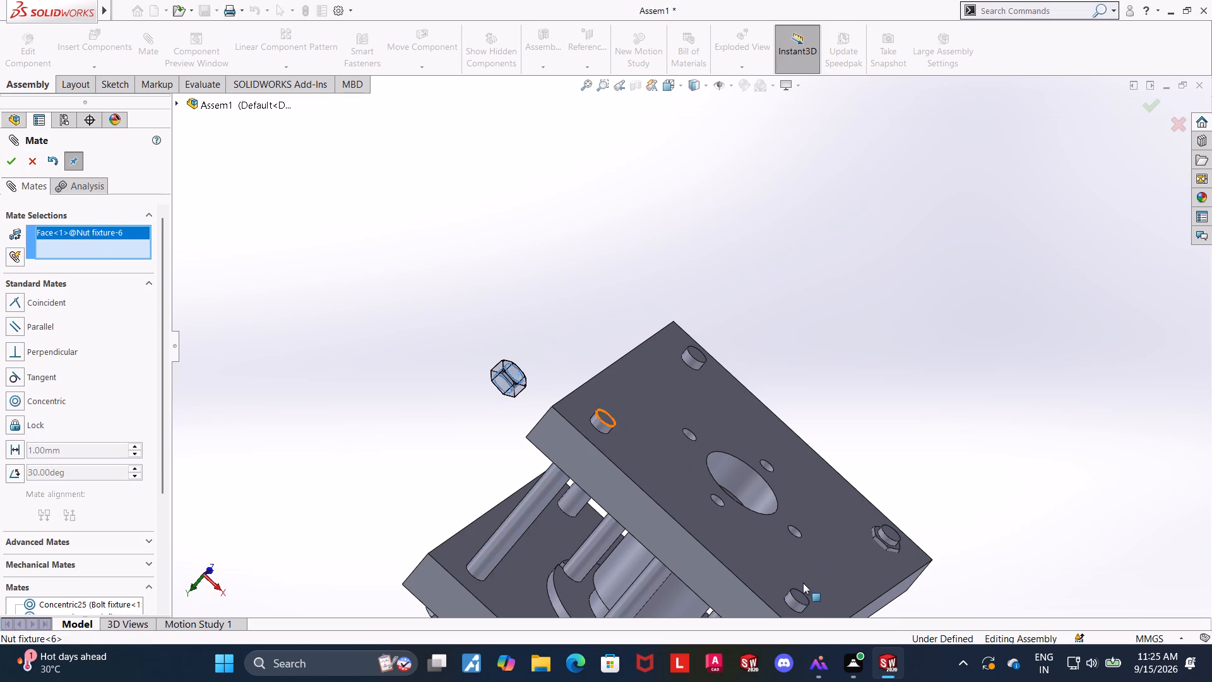
pyautogui.keyDown('ctrl'); pyautogui.click(797, 607); pyautogui.keyUp('ctrl')
pyautogui.click(7, 164)
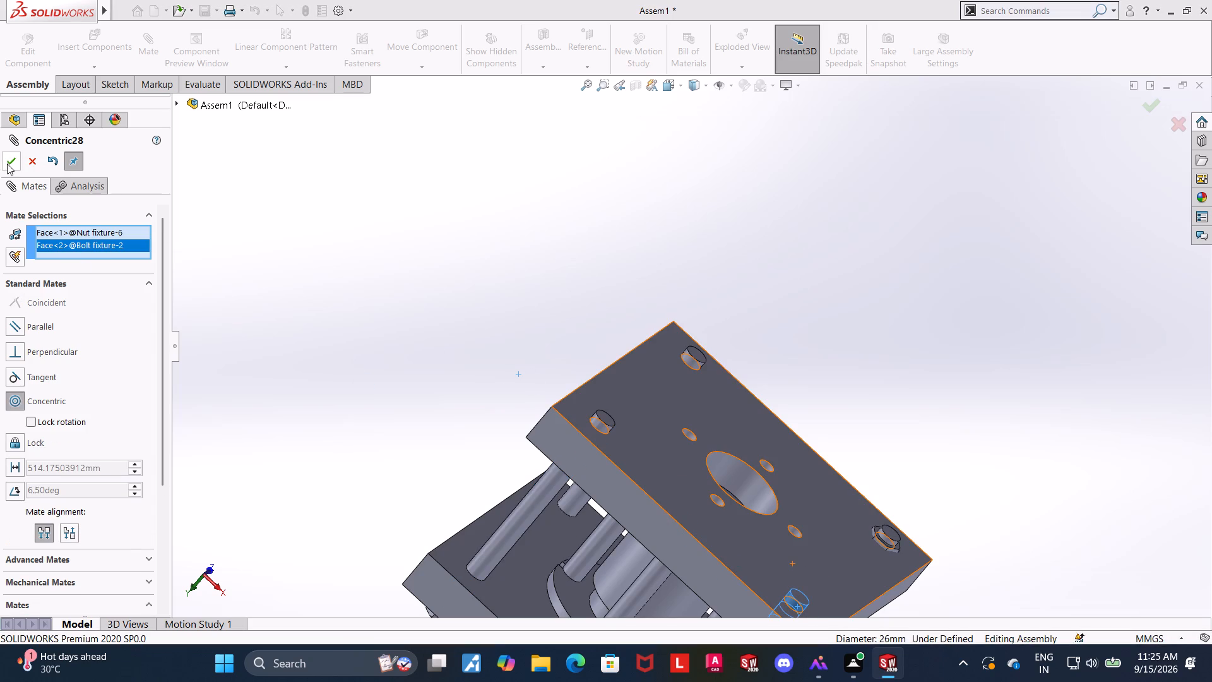
pyautogui.rightClick(671, 431)
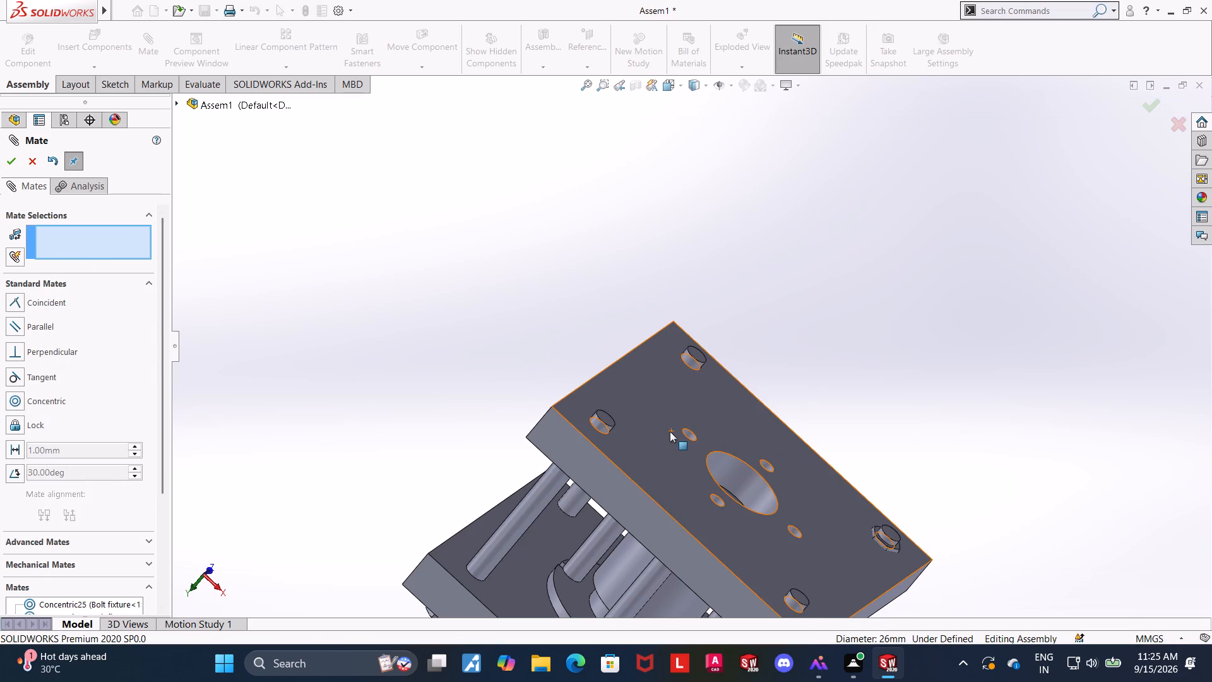
pyautogui.click(8, 160)
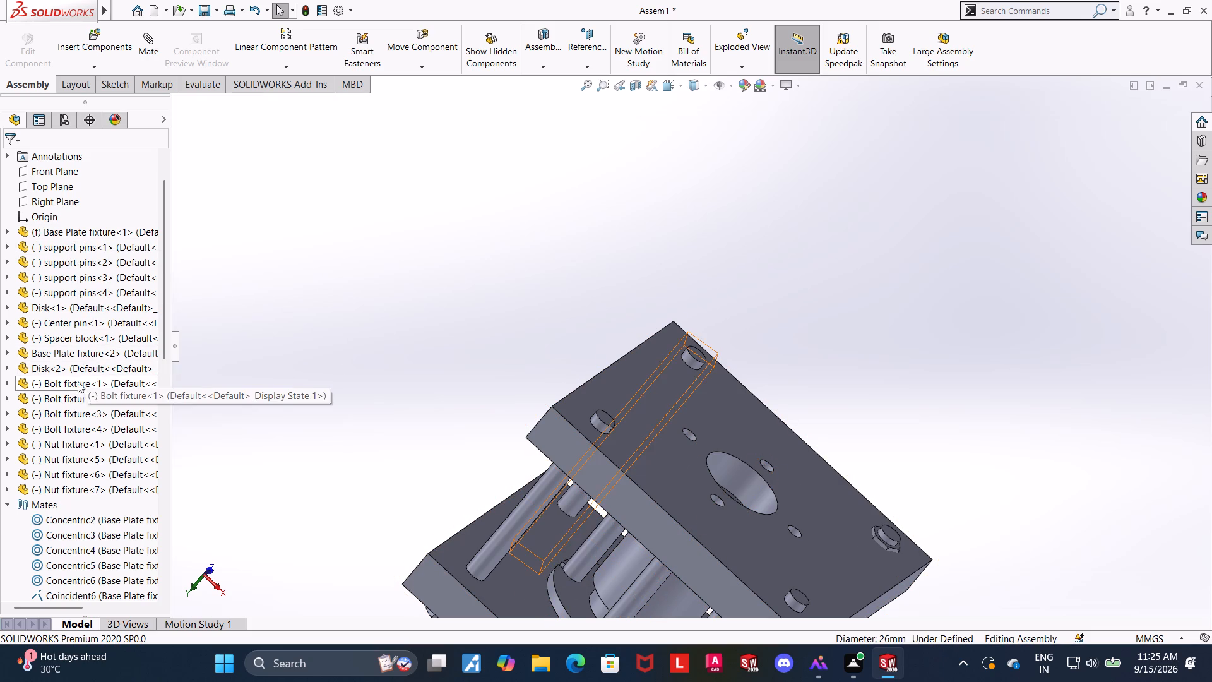
# Hide Base Plate fixture<1> and slide all four nuts along their bolt axes until they clear the bolt ends.
pyautogui.rightClick(66, 229)
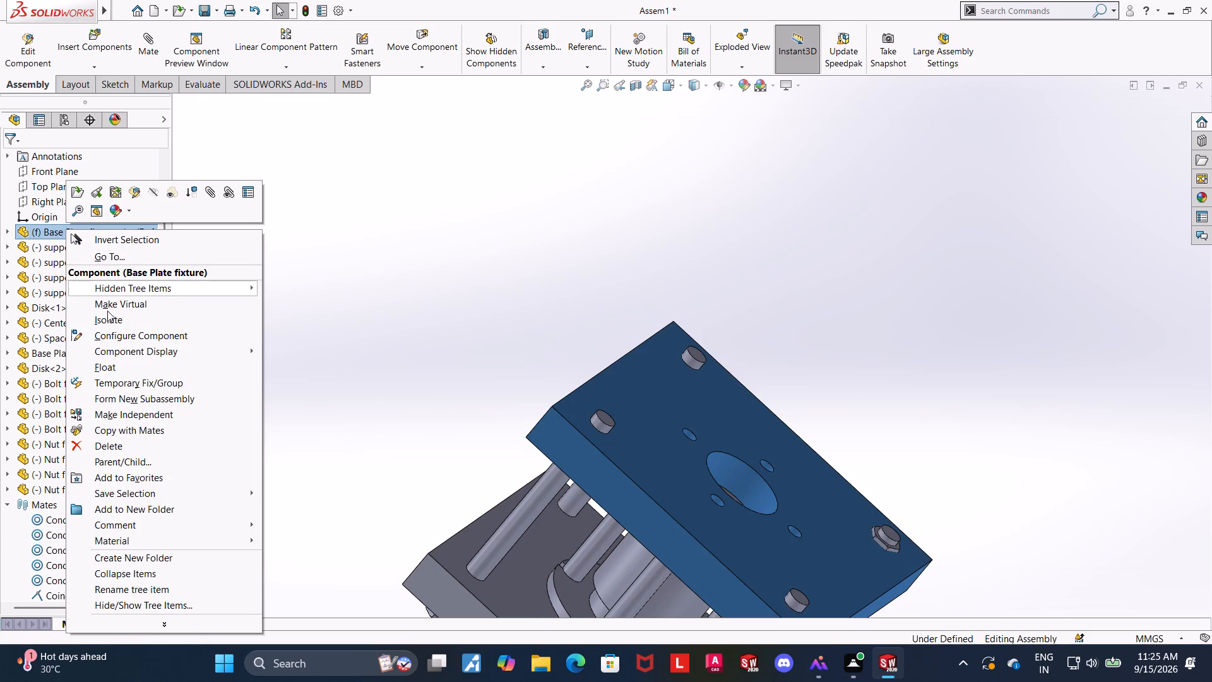
pyautogui.click(154, 192)
pyautogui.click(409, 261)
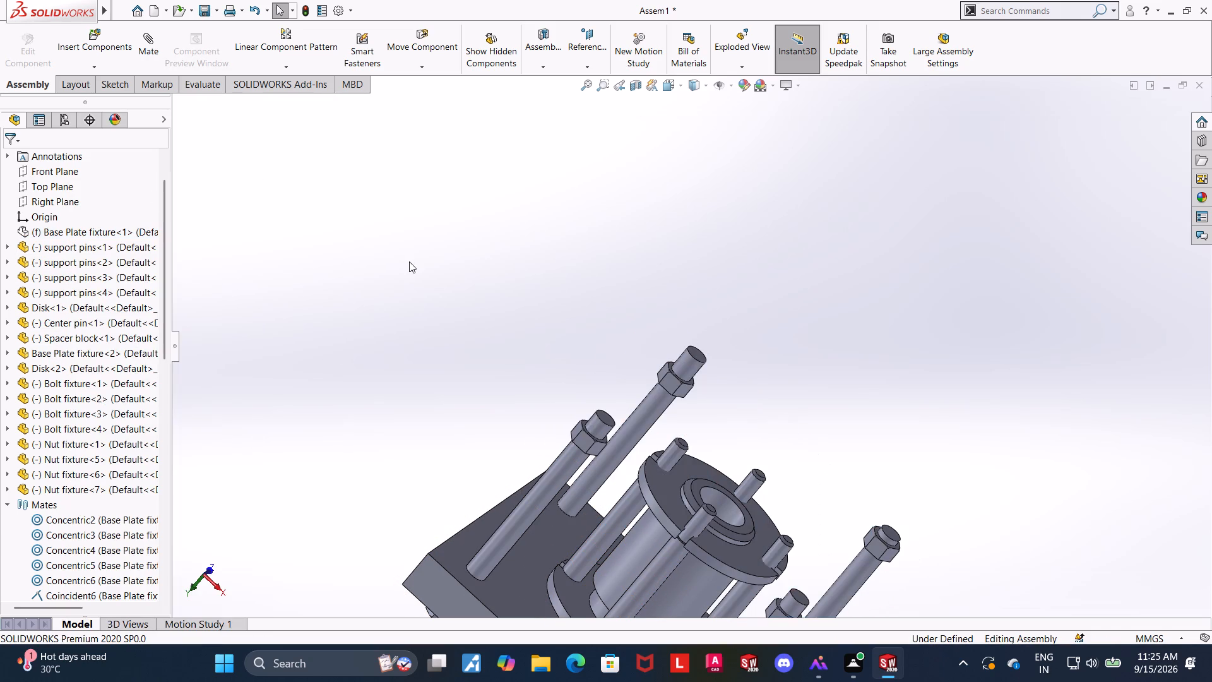
pyautogui.moveTo(670, 385); pyautogui.dragTo(720, 319)
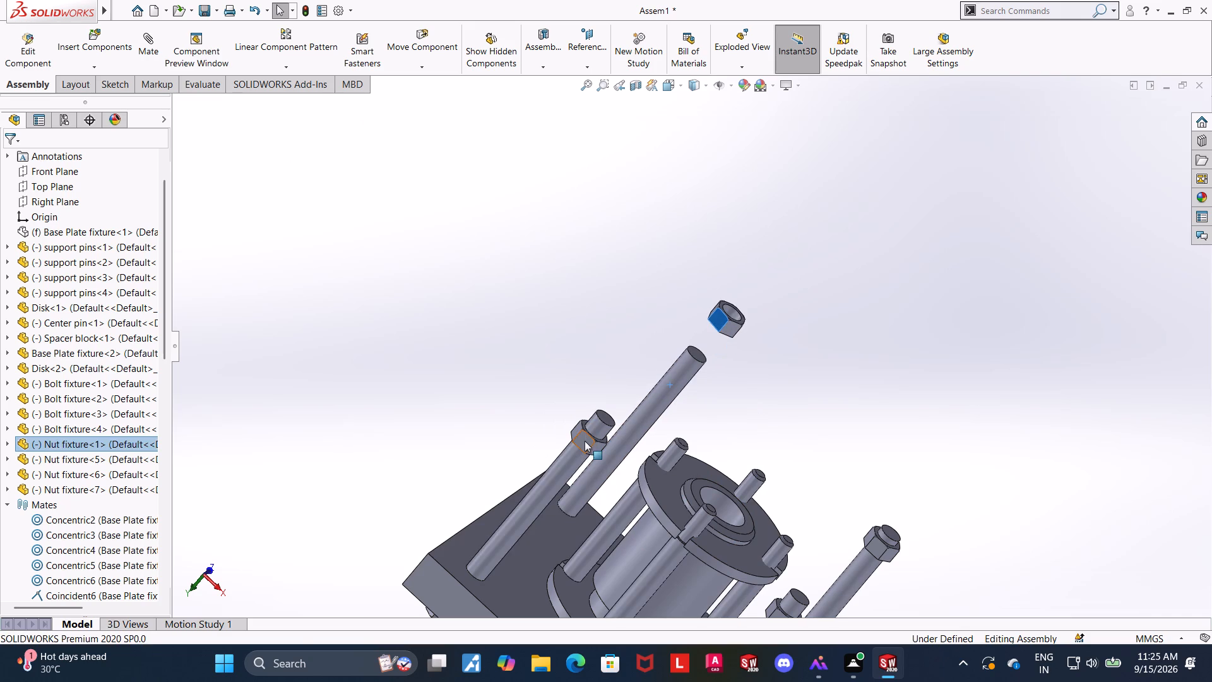
pyautogui.moveTo(585, 441); pyautogui.dragTo(662, 352)
pyautogui.scroll(3, 831, 527)
pyautogui.scroll(-3, 761, 523)
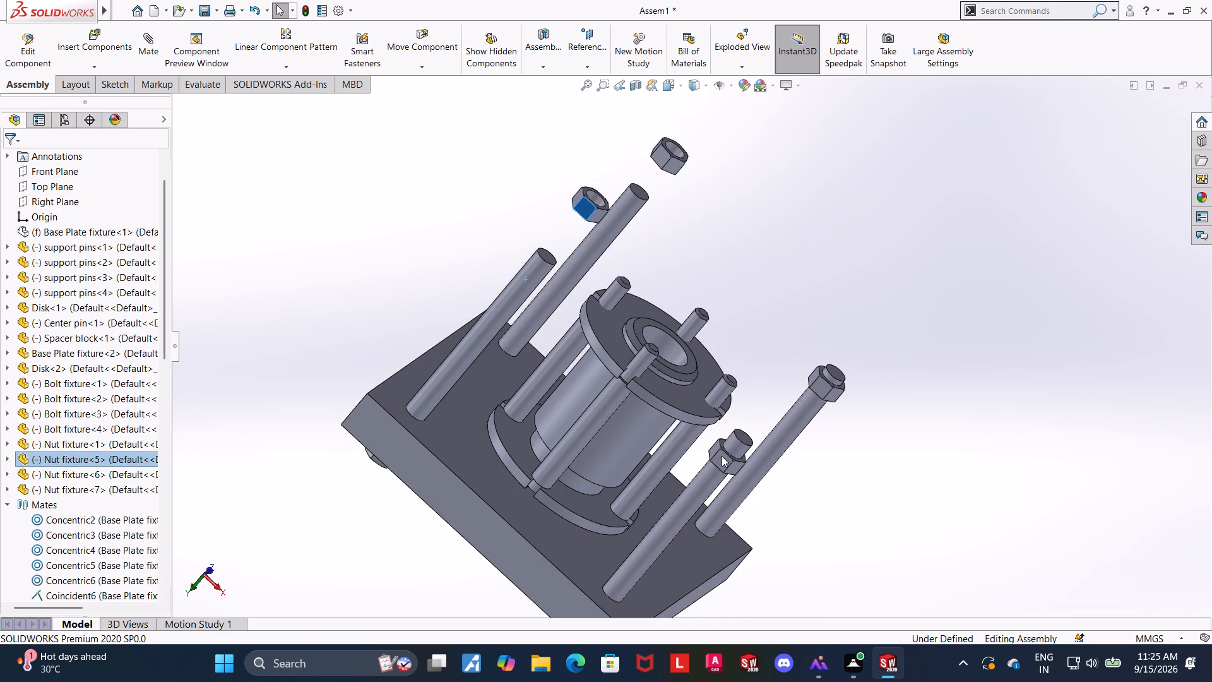
pyautogui.moveTo(721, 463); pyautogui.dragTo(775, 377)
pyautogui.moveTo(823, 389); pyautogui.dragTo(860, 329)
pyautogui.click(995, 414)
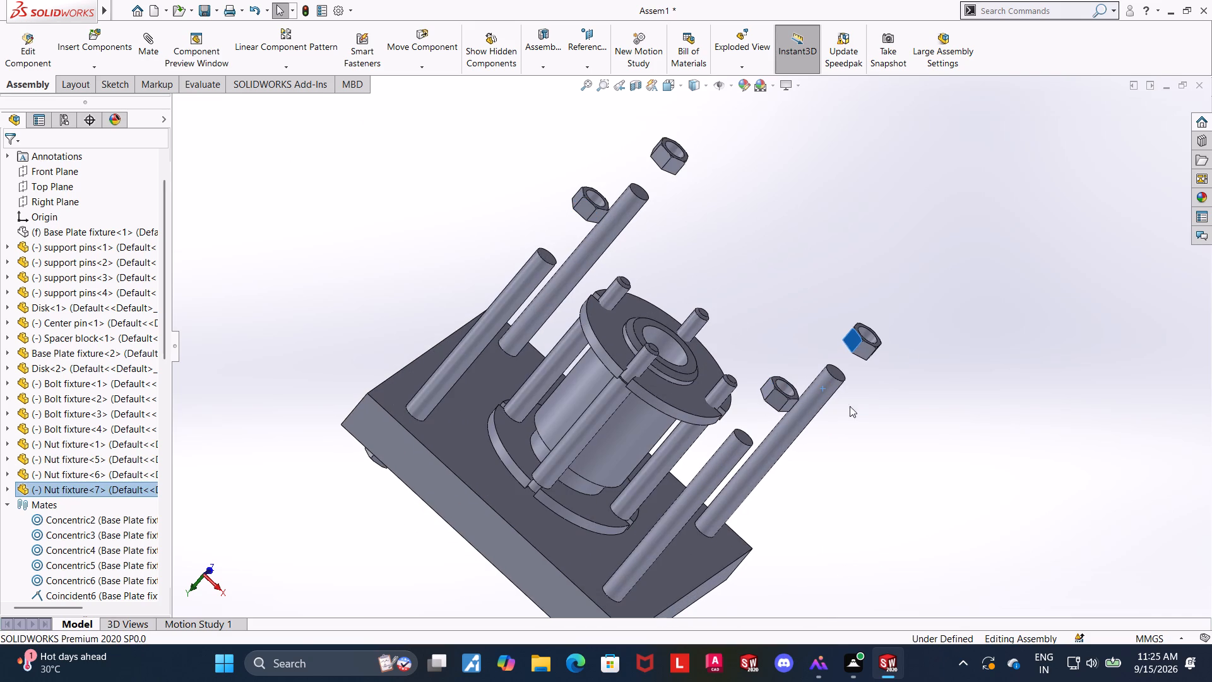
# Show the hidden Base Plate fixture<1> again.
pyautogui.rightClick(49, 231)
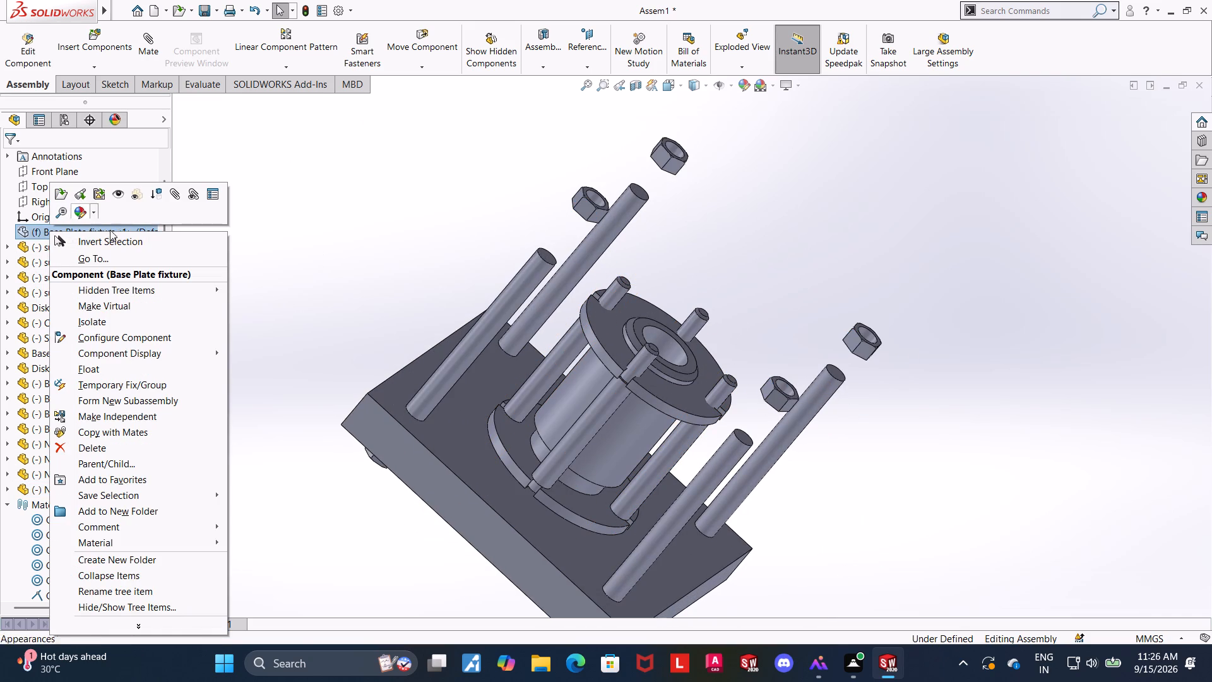
pyautogui.click(115, 198)
# Mate the plate-side face of Nut fixture<5> coincident with the outer face of Base Plate fixture<1>.
pyautogui.scroll(-3, 725, 189)
pyautogui.moveTo(714, 212); pyautogui.dragTo(751, 156, button='middle')
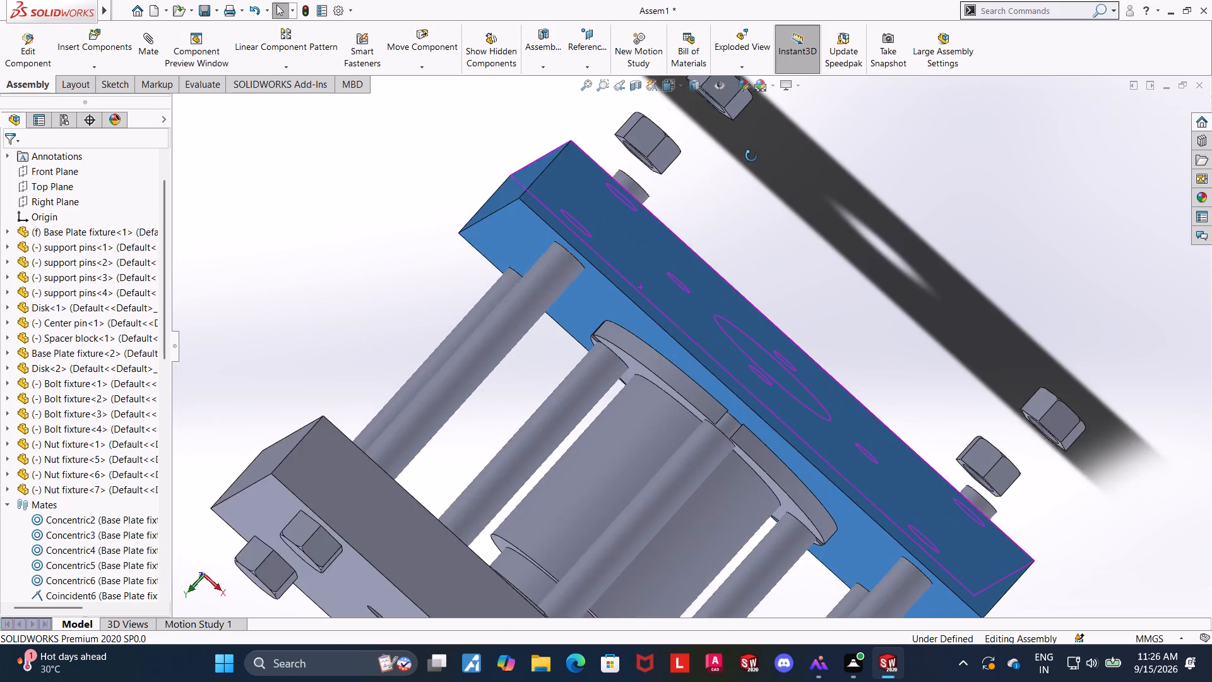
pyautogui.moveTo(751, 156); pyautogui.dragTo(749, 157, button='middle')
pyautogui.scroll(1, 713, 172)
pyautogui.scroll(-6, 715, 148)
pyautogui.click(698, 324)
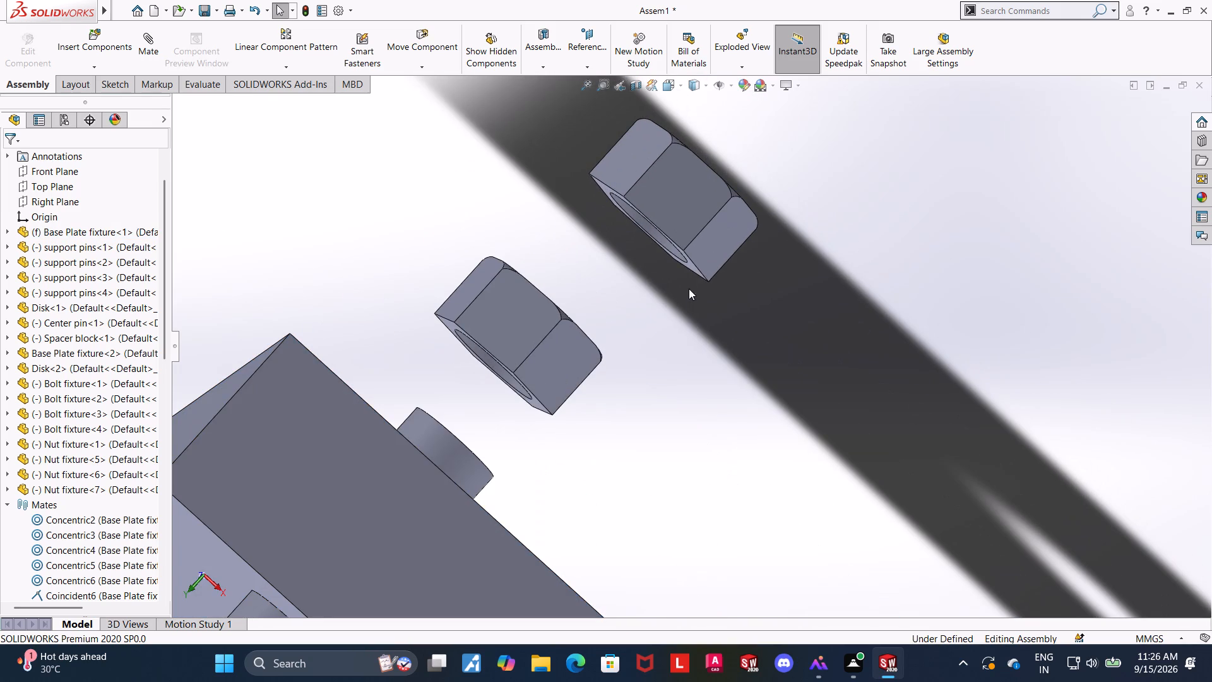
pyautogui.click(696, 270)
pyautogui.click(727, 341)
pyautogui.moveTo(715, 316); pyautogui.dragTo(732, 297, button='middle')
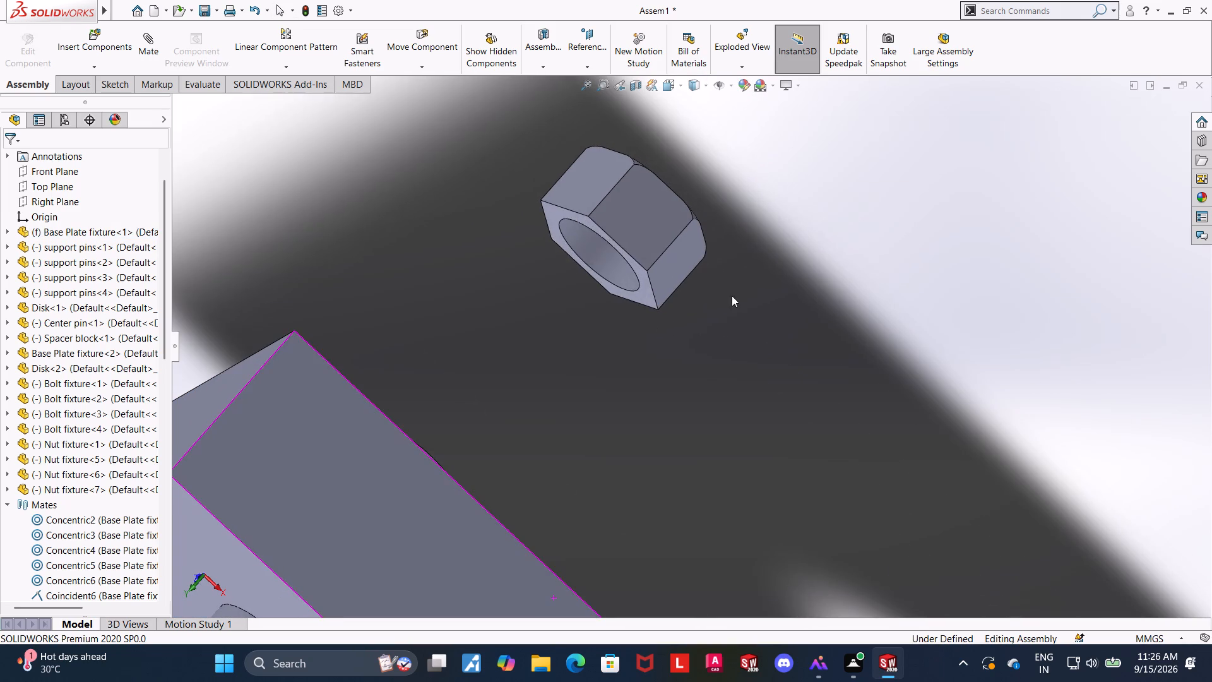
pyautogui.click(643, 294)
pyautogui.moveTo(748, 323); pyautogui.dragTo(677, 388, button='middle')
pyautogui.scroll(4, 676, 383)
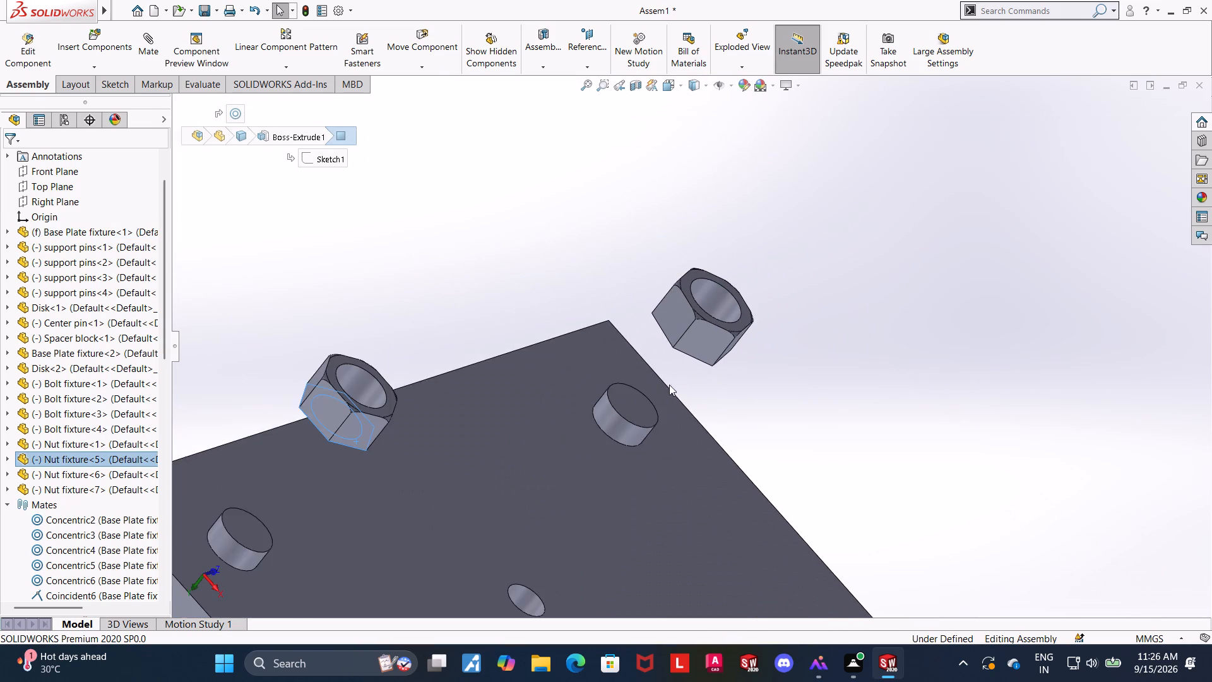
pyautogui.click(395, 511)
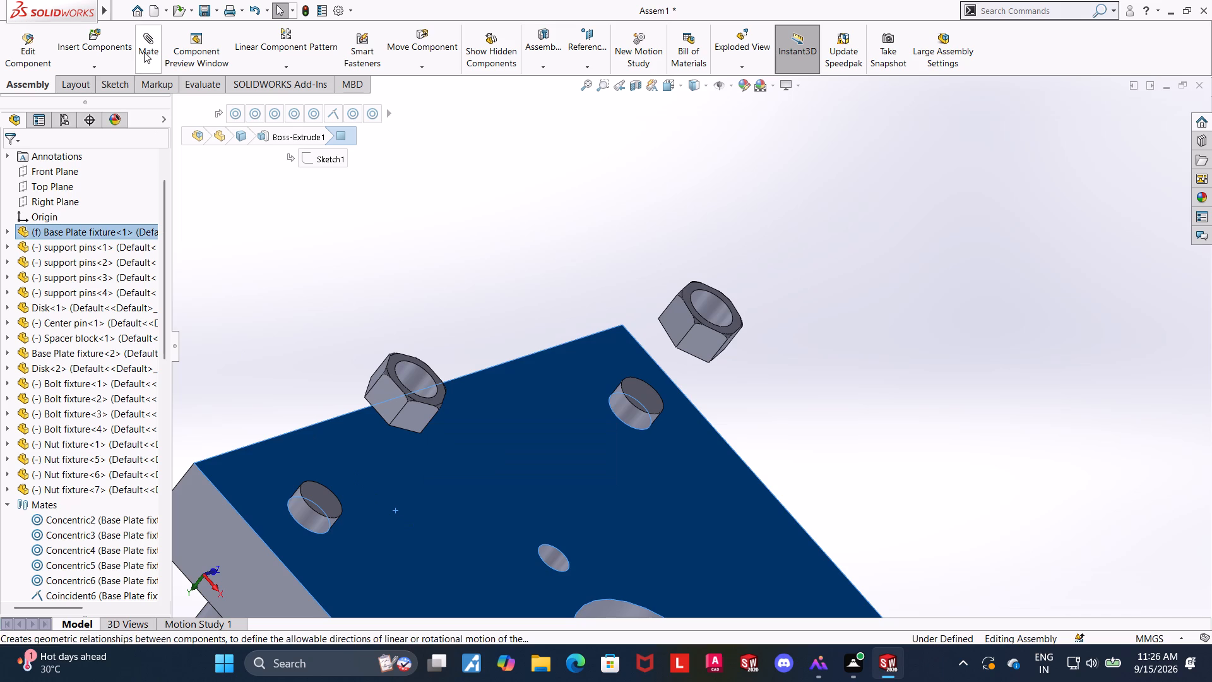
pyautogui.moveTo(223, 199); pyautogui.dragTo(308, 141, button='middle')
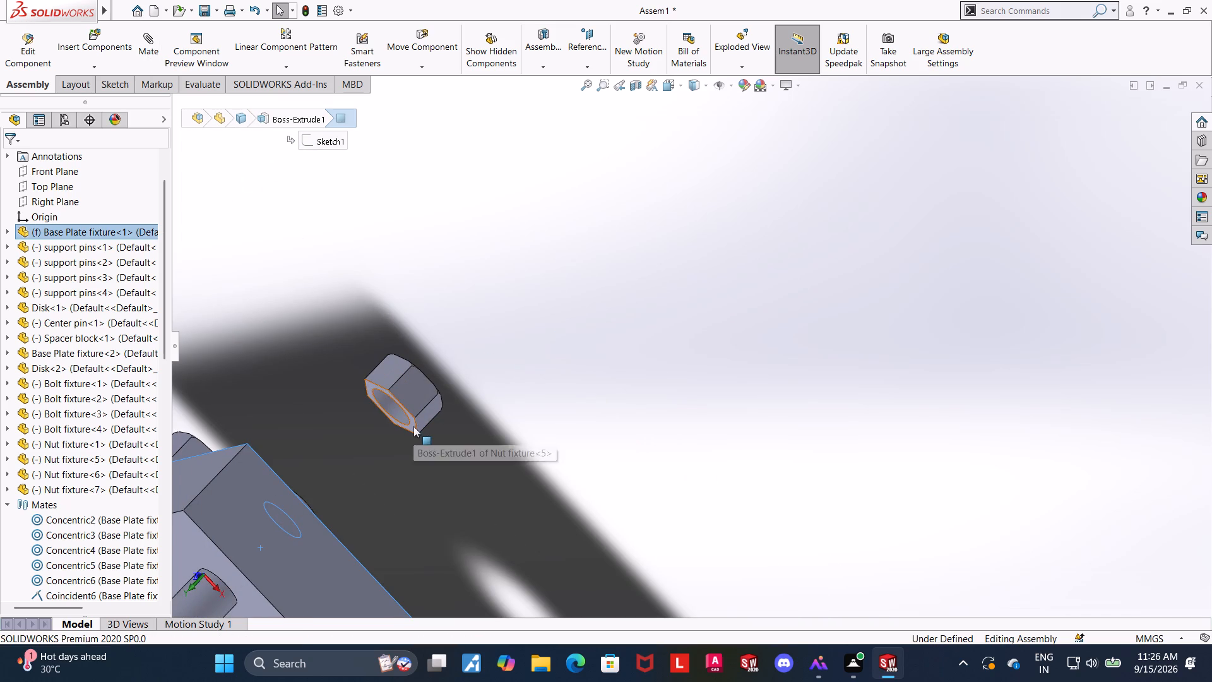
pyautogui.keyDown('ctrl'); pyautogui.click(413, 426); pyautogui.keyUp('ctrl')
pyautogui.click(147, 47)
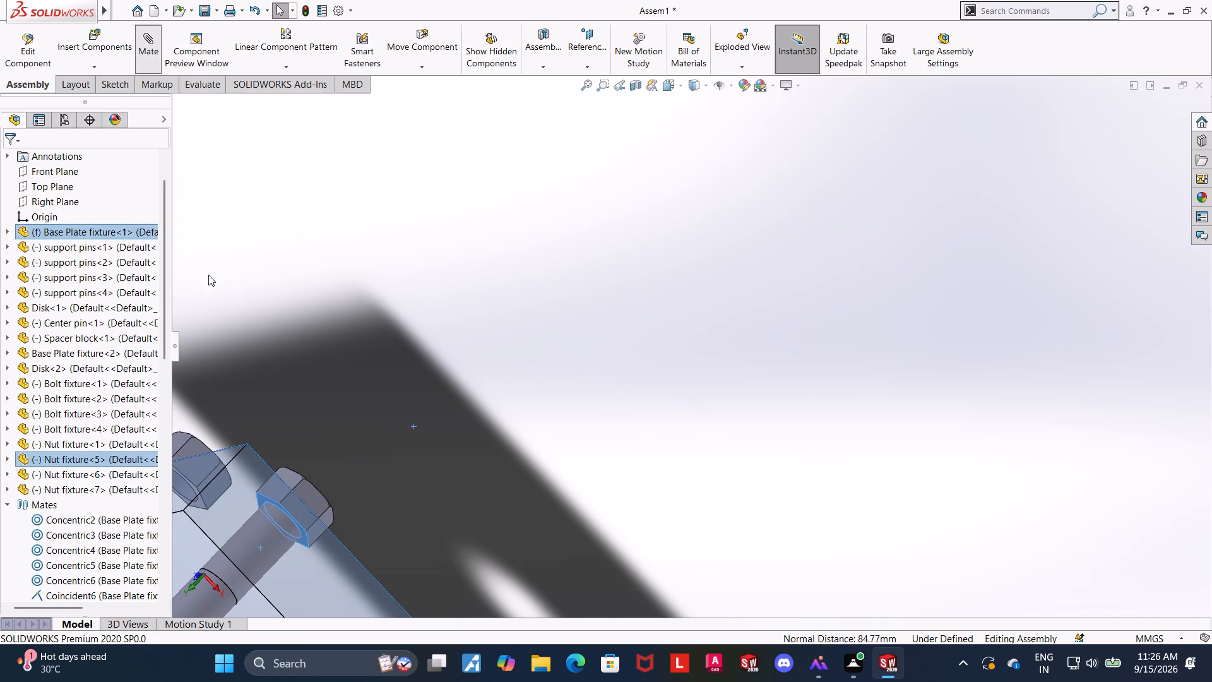
pyautogui.click(13, 163)
# Mate the plate-side face of Nut fixture<1> coincident with the outer face of Base Plate fixture<1>.
pyautogui.scroll(6, 547, 338)
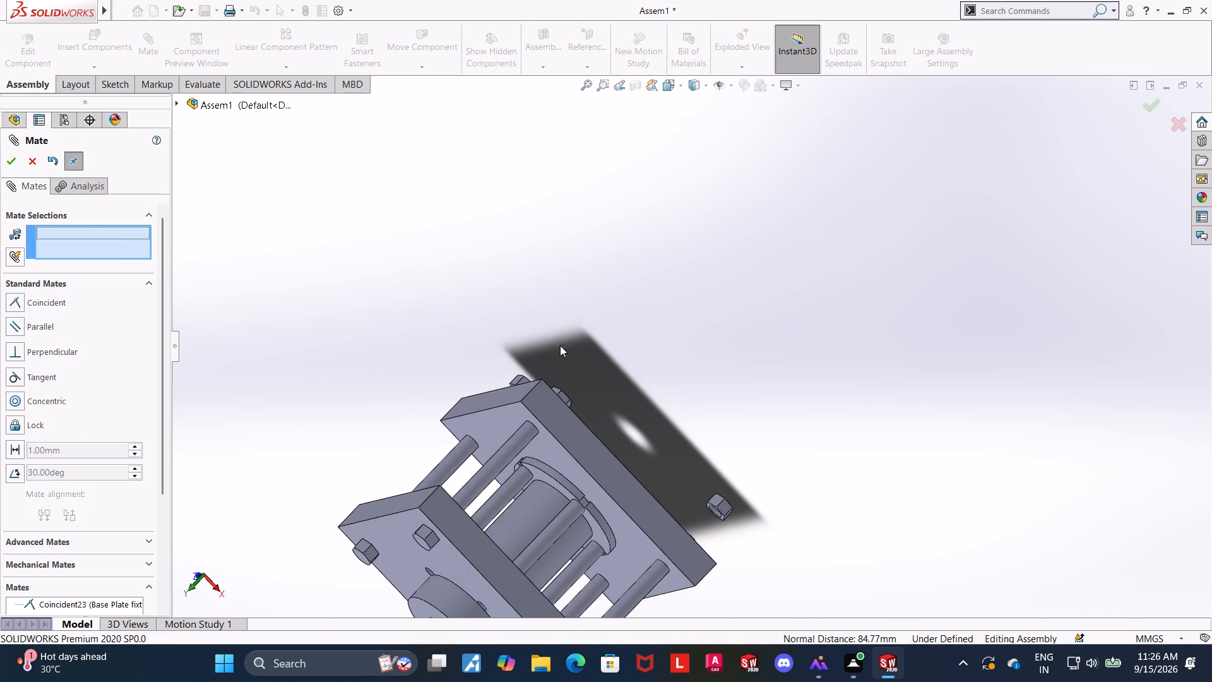
pyautogui.moveTo(630, 336); pyautogui.dragTo(584, 383, button='middle')
pyautogui.scroll(-7, 655, 340)
pyautogui.click(437, 452)
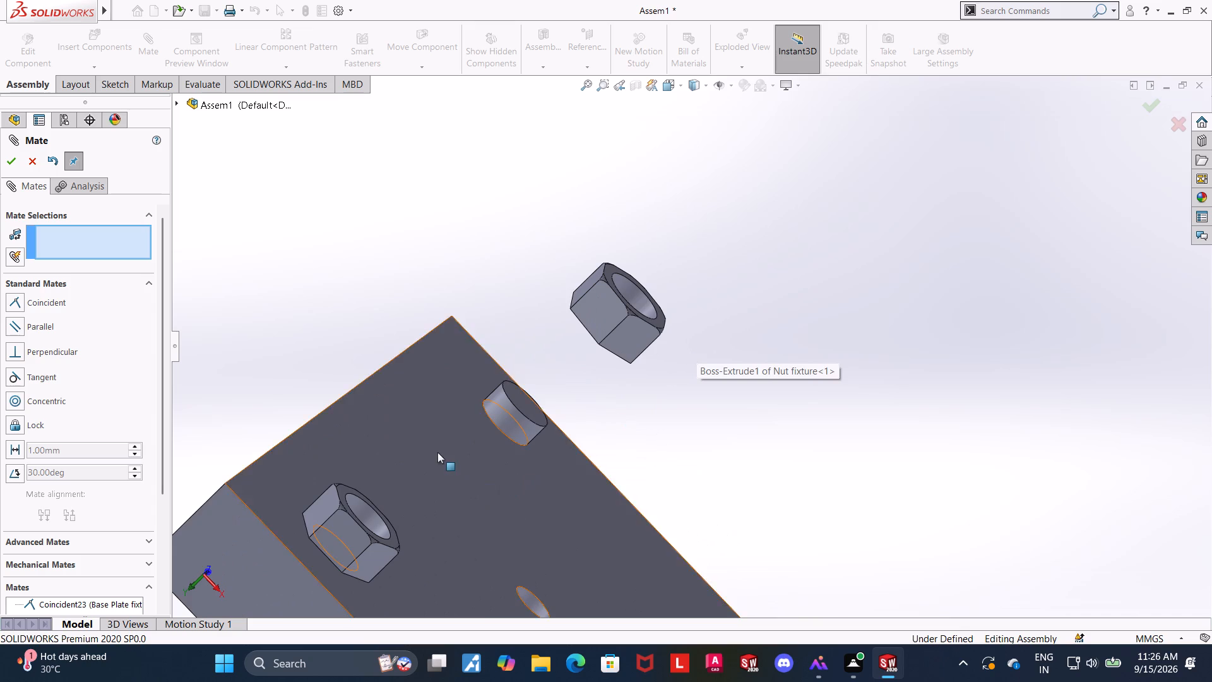
pyautogui.moveTo(660, 409); pyautogui.dragTo(728, 361, button='middle')
pyautogui.scroll(-4, 622, 269)
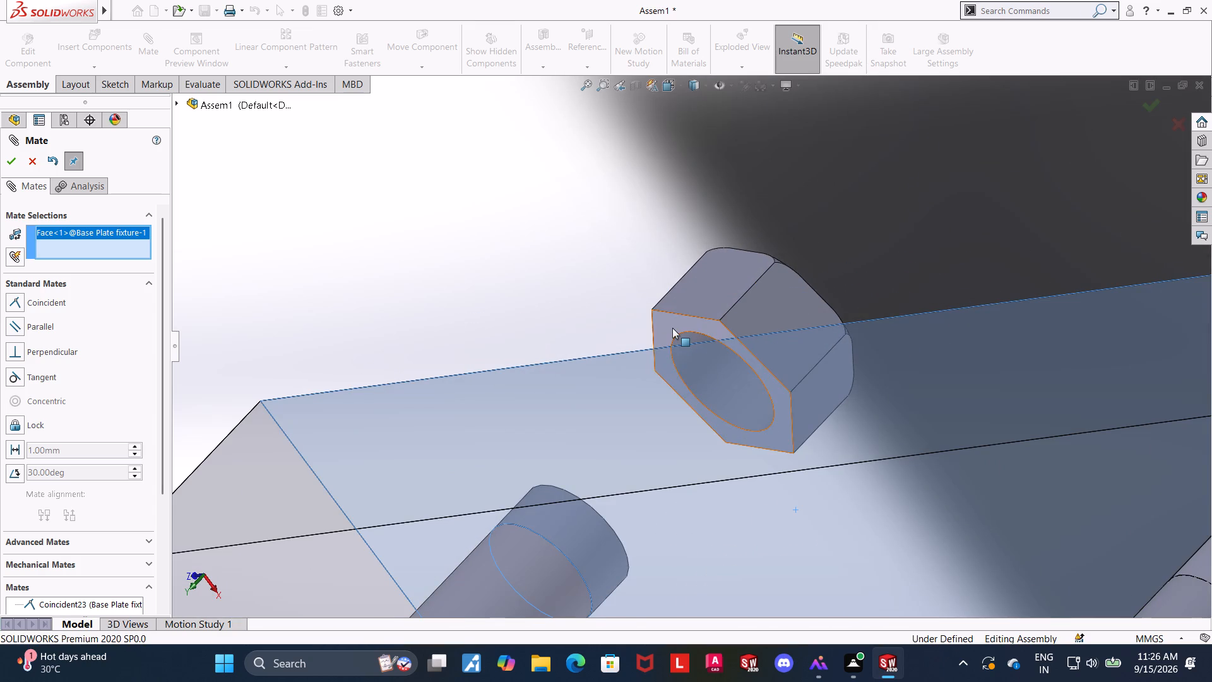
pyautogui.keyDown('ctrl'); pyautogui.click(672, 328); pyautogui.keyUp('ctrl')
pyautogui.click(1, 155)
pyautogui.click(7, 161)
# Mate the plate-side face of Nut fixture<7> coincident with the outer face of Base Plate fixture<1>.
pyautogui.scroll(8, 340, 241)
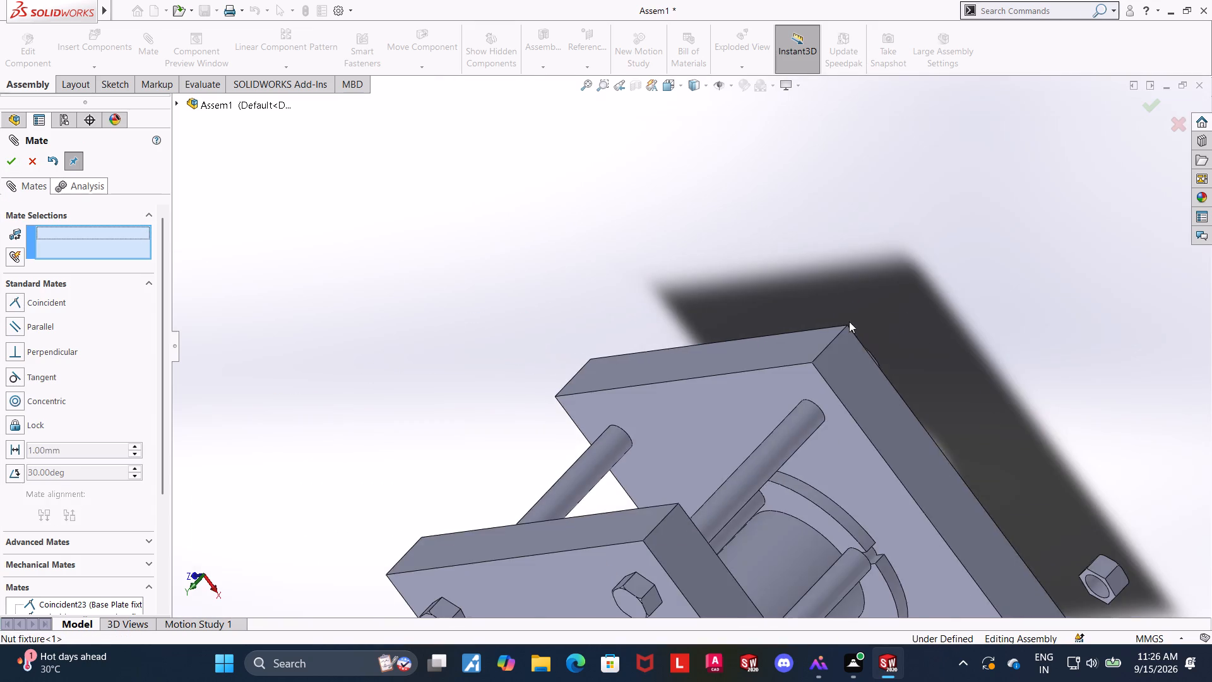
pyautogui.moveTo(849, 321); pyautogui.dragTo(722, 362, button='middle')
pyautogui.scroll(7, 723, 361)
pyautogui.scroll(-4, 893, 424)
pyautogui.scroll(-4, 765, 377)
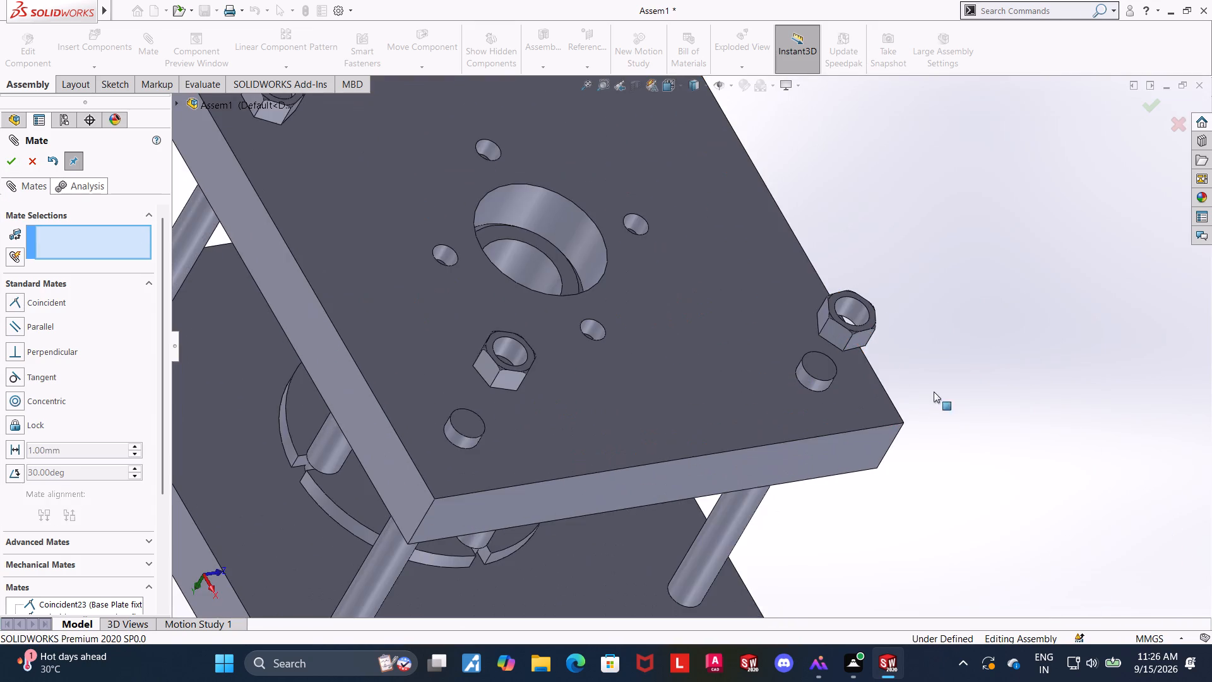
pyautogui.moveTo(937, 385); pyautogui.dragTo(915, 87, button='middle')
pyautogui.click(975, 371)
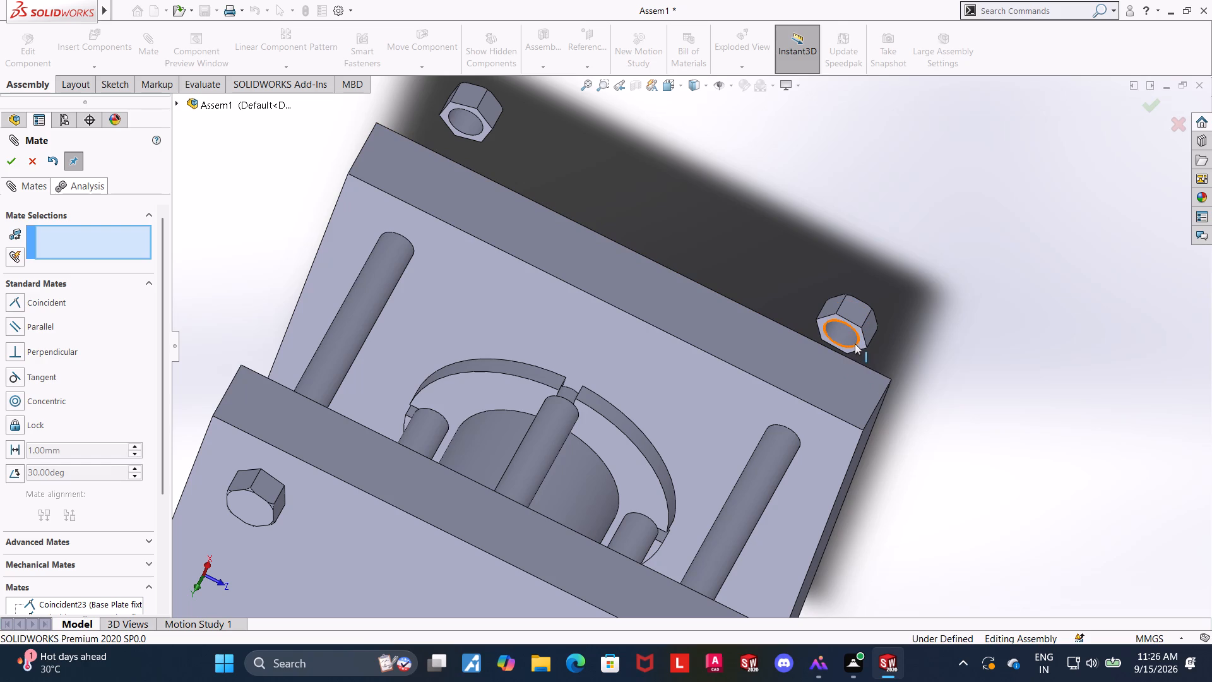
pyautogui.click(859, 345)
pyautogui.moveTo(1000, 325); pyautogui.dragTo(924, 417, button='middle')
pyautogui.scroll(2, 924, 416)
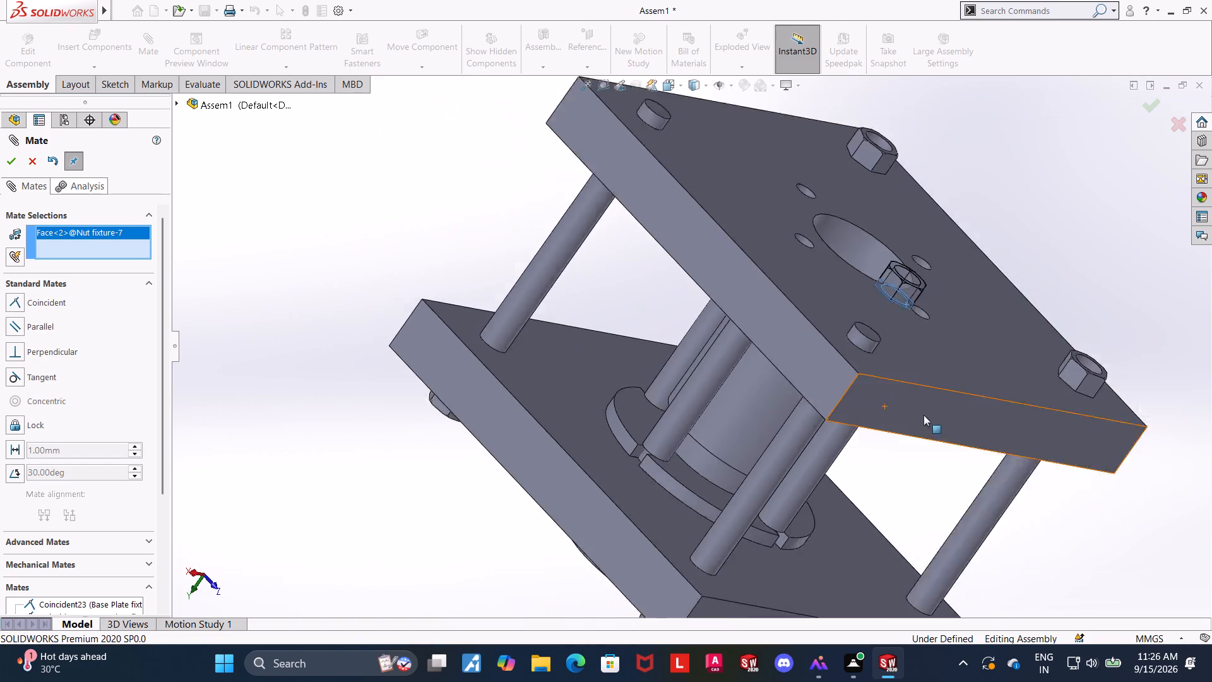
pyautogui.scroll(2, 924, 415)
pyautogui.keyDown('ctrl'); pyautogui.click(722, 263); pyautogui.keyUp('ctrl')
pyautogui.click(11, 160)
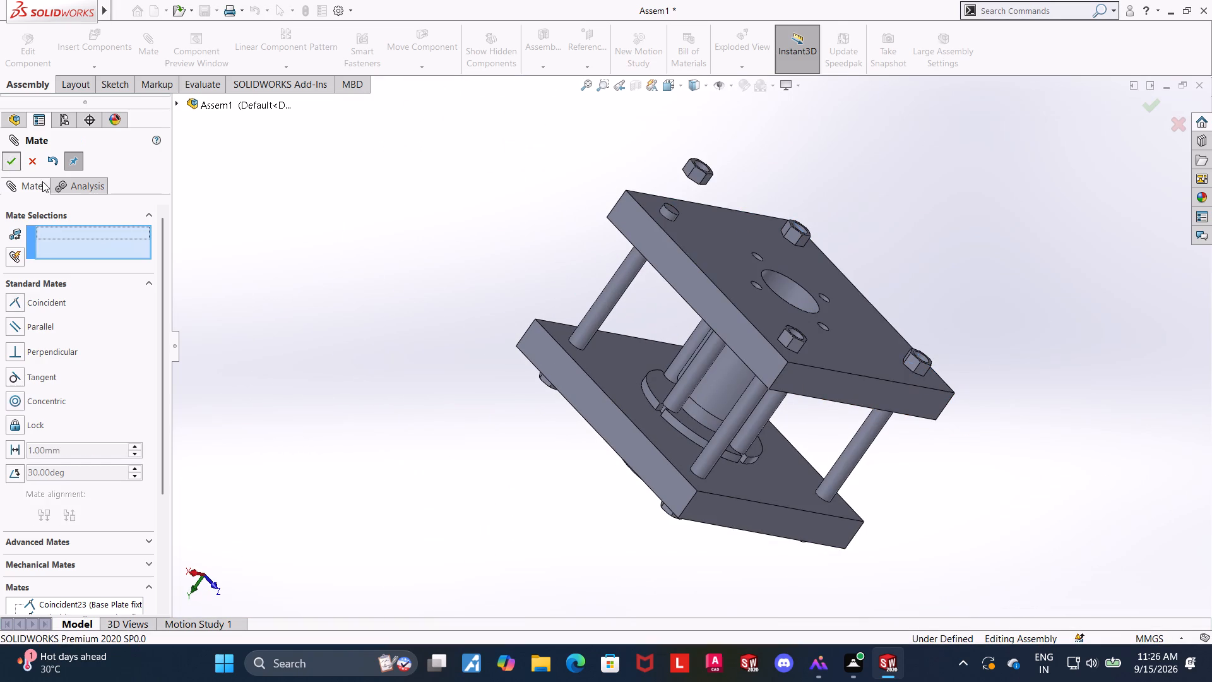
# Mate the plate-side face of Nut fixture<6> coincident with the outer face of Base Plate fixture<1>.
pyautogui.click(414, 281)
pyautogui.scroll(-6, 747, 164)
pyautogui.scroll(-3, 660, 297)
pyautogui.moveTo(654, 308); pyautogui.dragTo(685, 290, button='middle')
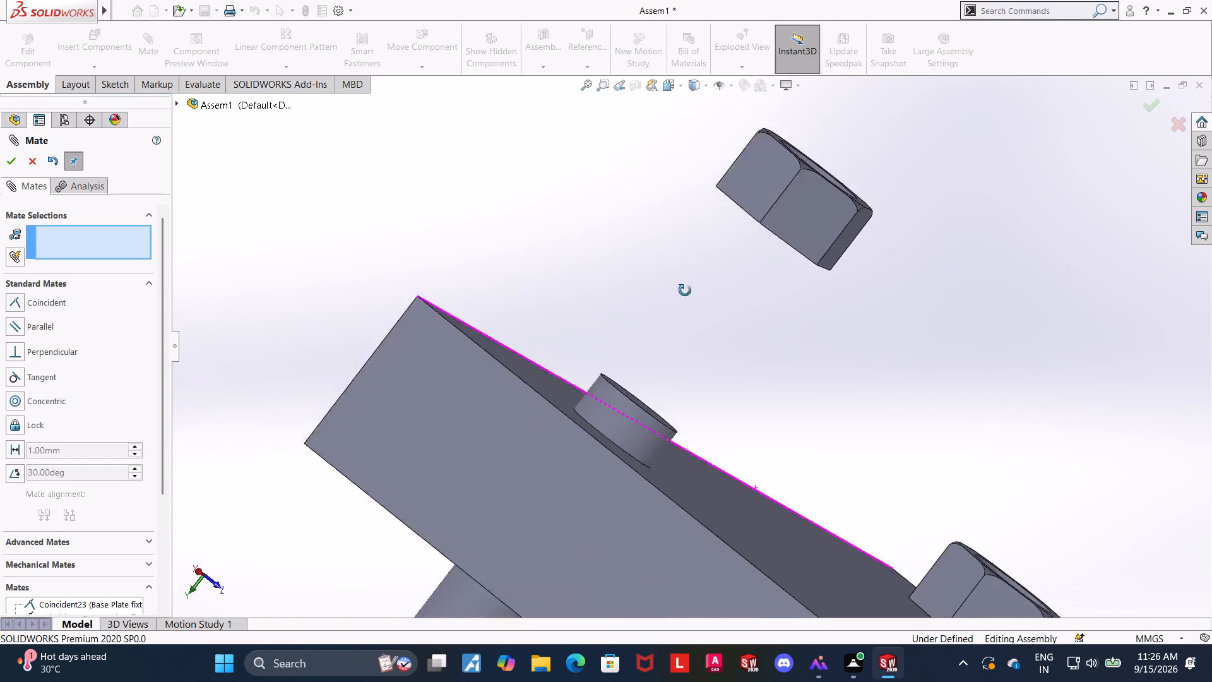
pyautogui.moveTo(685, 290); pyautogui.dragTo(692, 282, button='middle')
pyautogui.scroll(5, 764, 260)
pyautogui.scroll(-4, 845, 251)
pyautogui.moveTo(790, 340); pyautogui.dragTo(809, 321, button='middle')
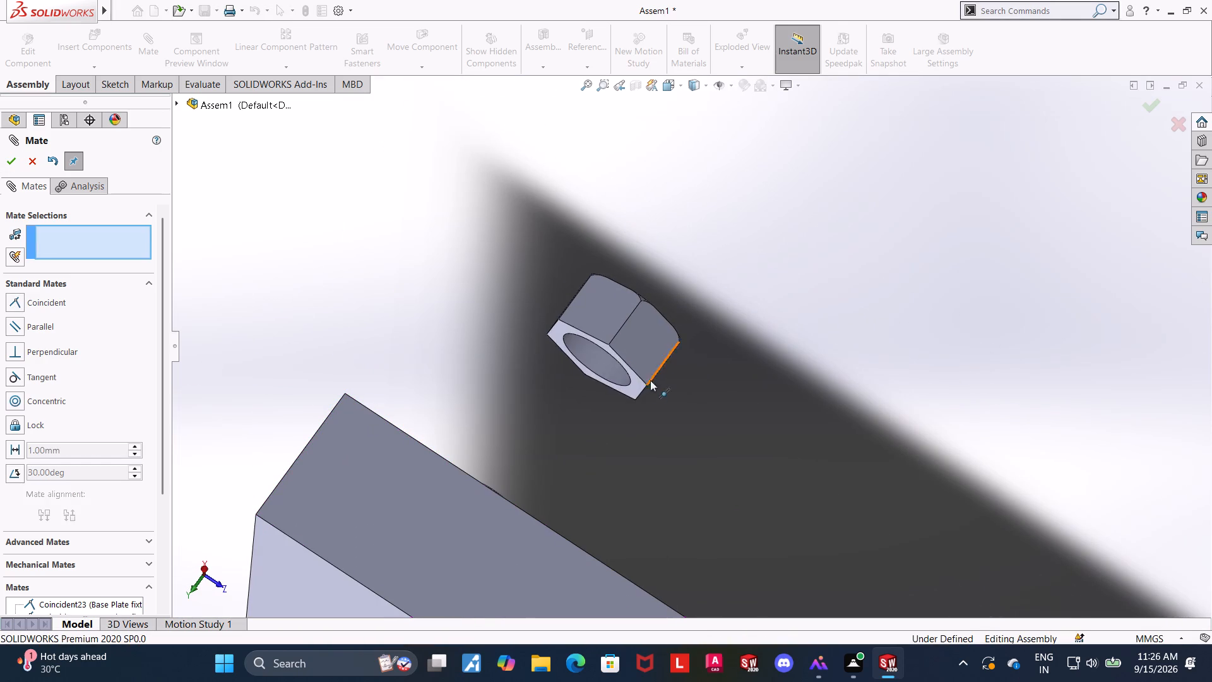
pyautogui.keyDown('ctrl'); pyautogui.click(636, 388); pyautogui.keyUp('ctrl')
pyautogui.moveTo(870, 323); pyautogui.dragTo(764, 364, button='middle')
pyautogui.scroll(5, 764, 364)
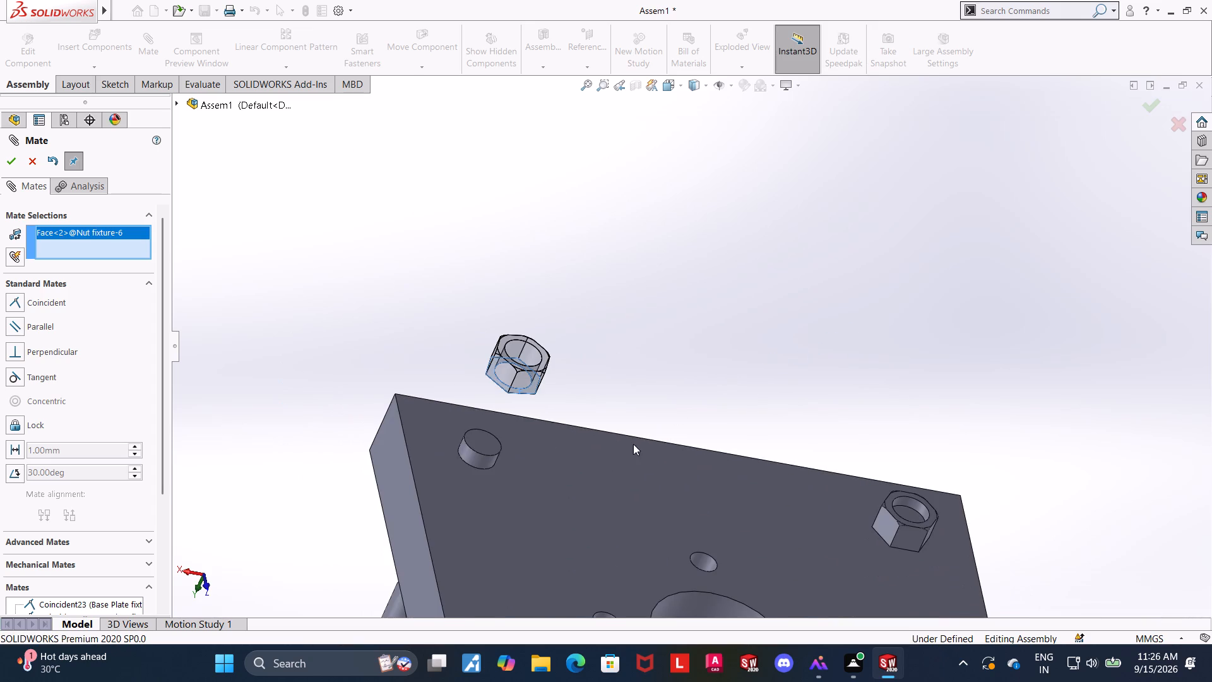
pyautogui.keyDown('ctrl'); pyautogui.click(621, 453); pyautogui.keyUp('ctrl')
pyautogui.click(11, 164)
pyautogui.click(544, 286)
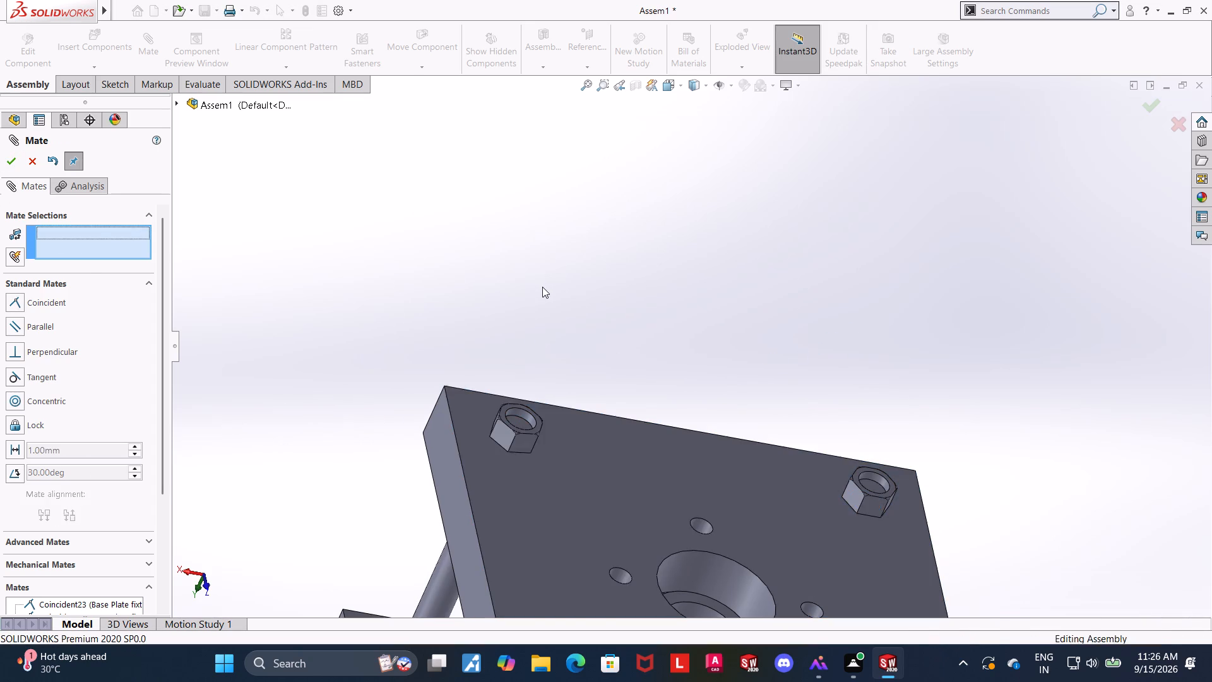
# Examine the fixture assembly from several sides, checking the nuts and bolt heads against the two base plates.
pyautogui.scroll(7, 542, 287)
pyautogui.scroll(-4, 617, 472)
pyautogui.moveTo(514, 460); pyautogui.dragTo(715, 162, button='middle')
pyautogui.moveTo(992, 556); pyautogui.dragTo(927, 262, button='middle')
pyautogui.scroll(5, 1011, 380)
pyautogui.scroll(-3, 902, 320)
pyautogui.click(865, 347)
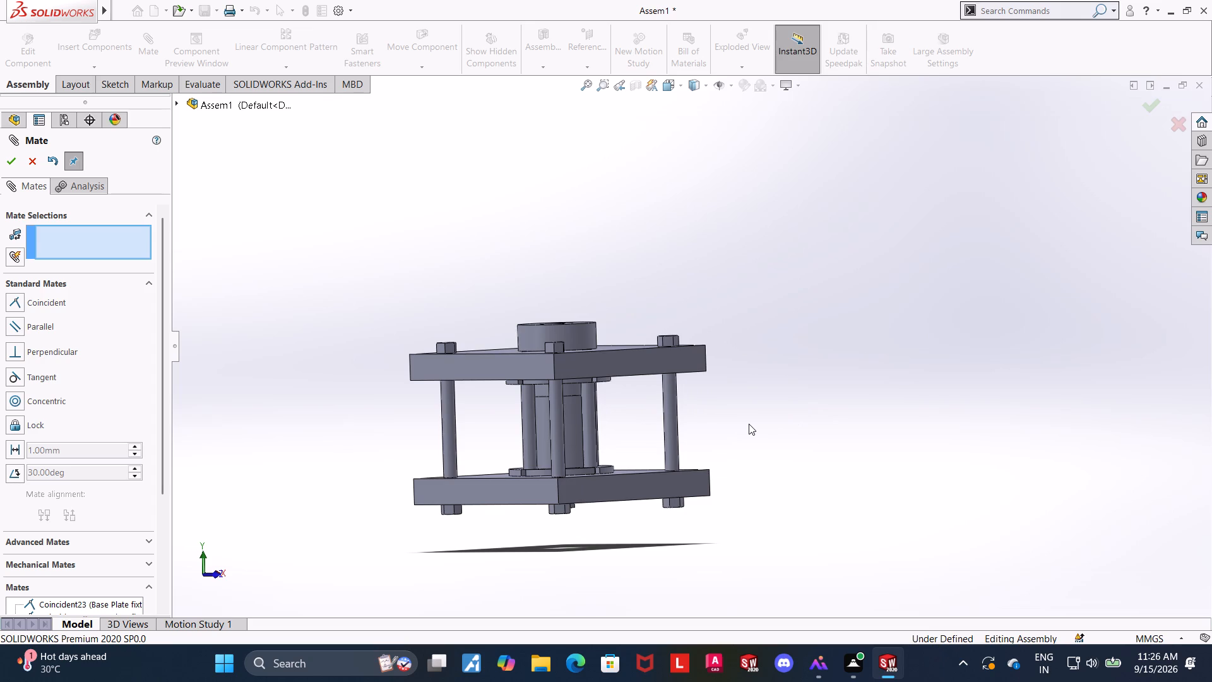
# Close the Mate command and examine the spacer block, disks and pins between the two base plates from several sides.
pyautogui.moveTo(797, 357); pyautogui.dragTo(815, 397, button='middle')
pyautogui.click(6, 164)
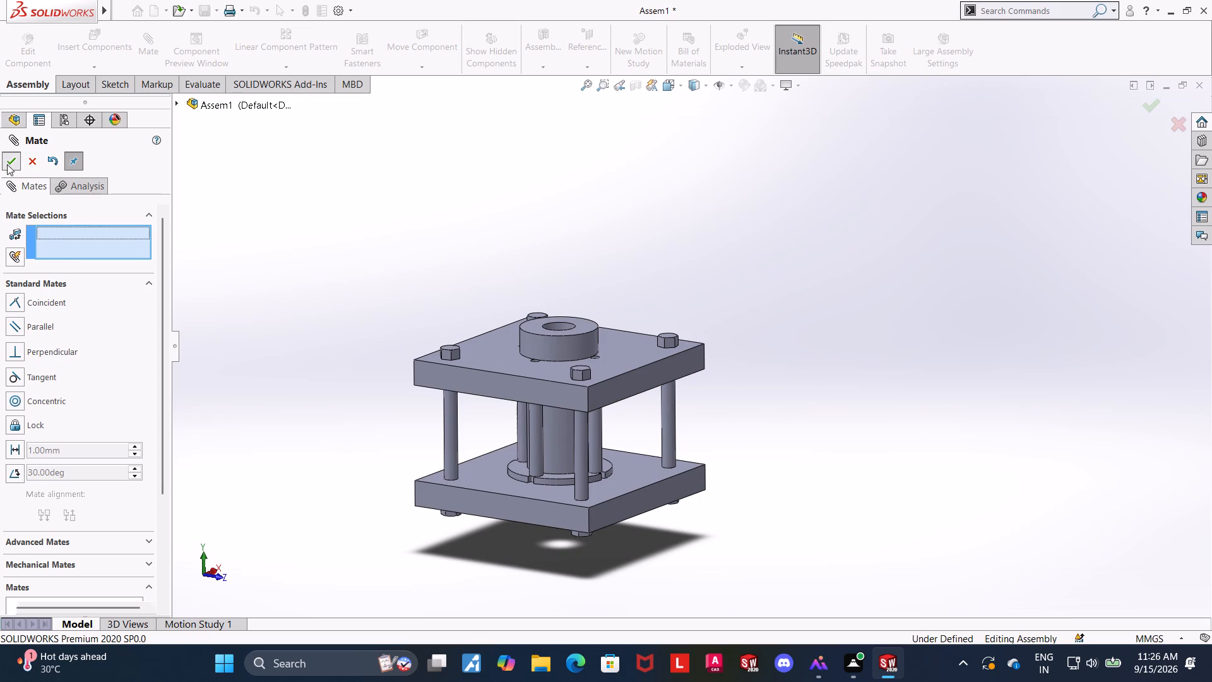
pyautogui.scroll(2, 747, 413)
pyautogui.scroll(-2, 715, 410)
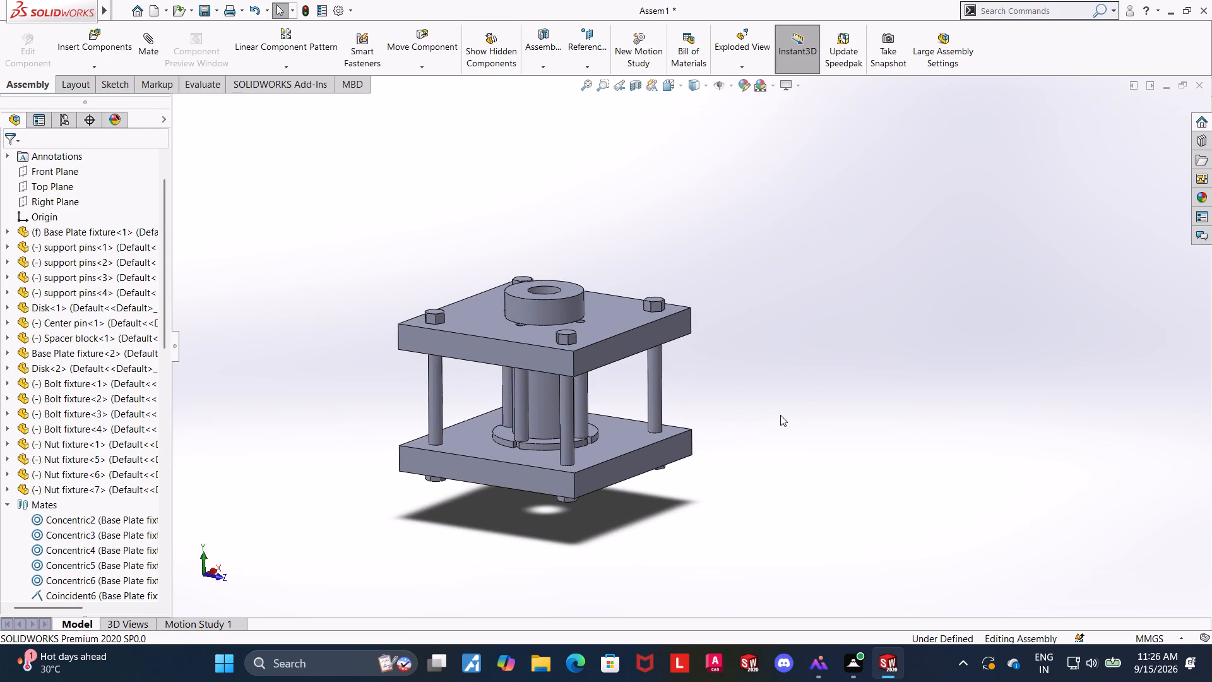
pyautogui.moveTo(773, 412); pyautogui.dragTo(725, 312, button='middle')
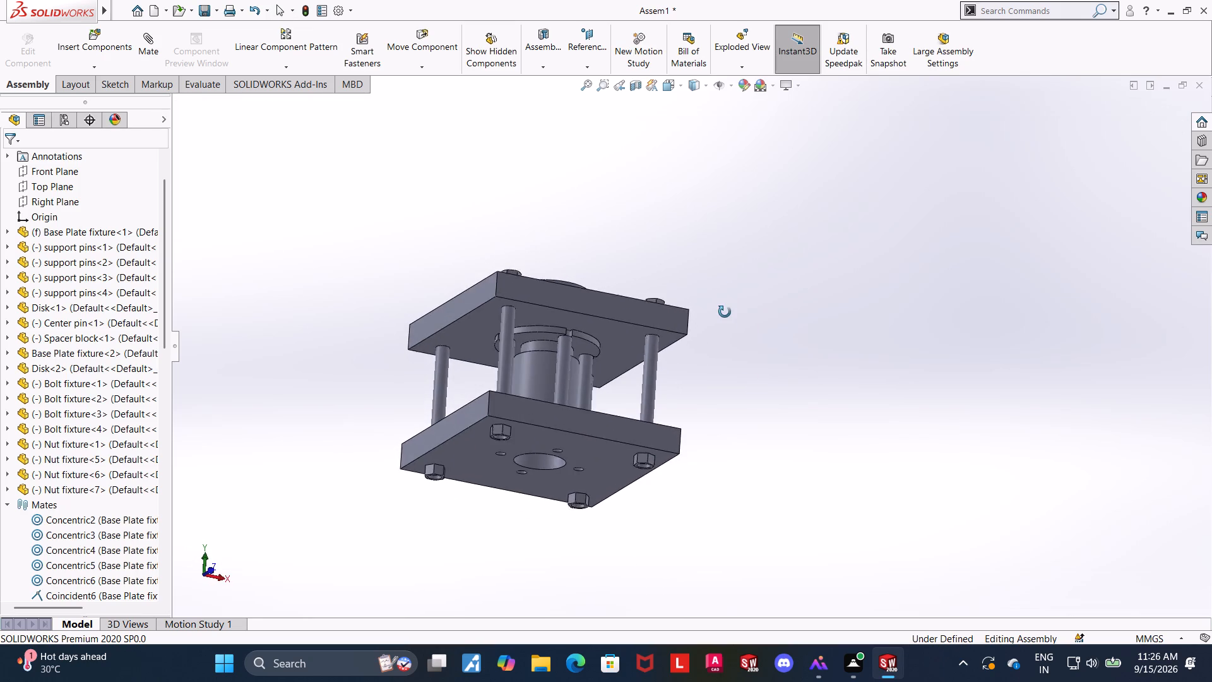
pyautogui.moveTo(725, 312); pyautogui.dragTo(693, 357, button='middle')
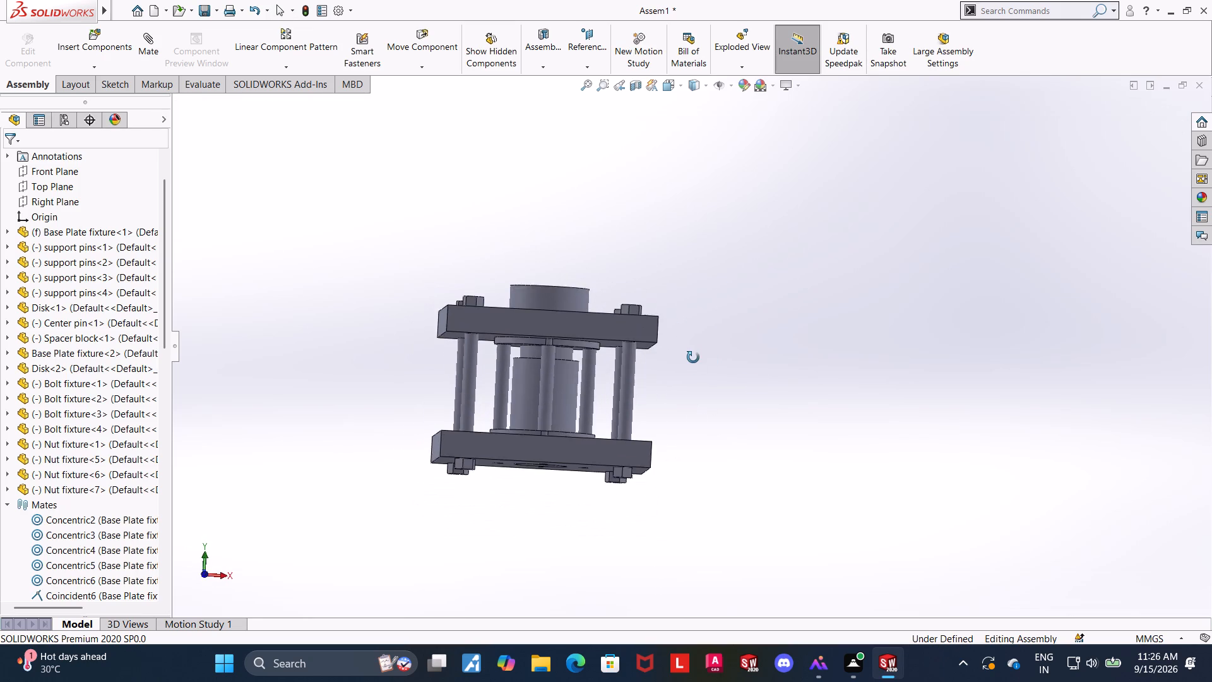
pyautogui.moveTo(693, 357); pyautogui.dragTo(692, 356, button='middle')
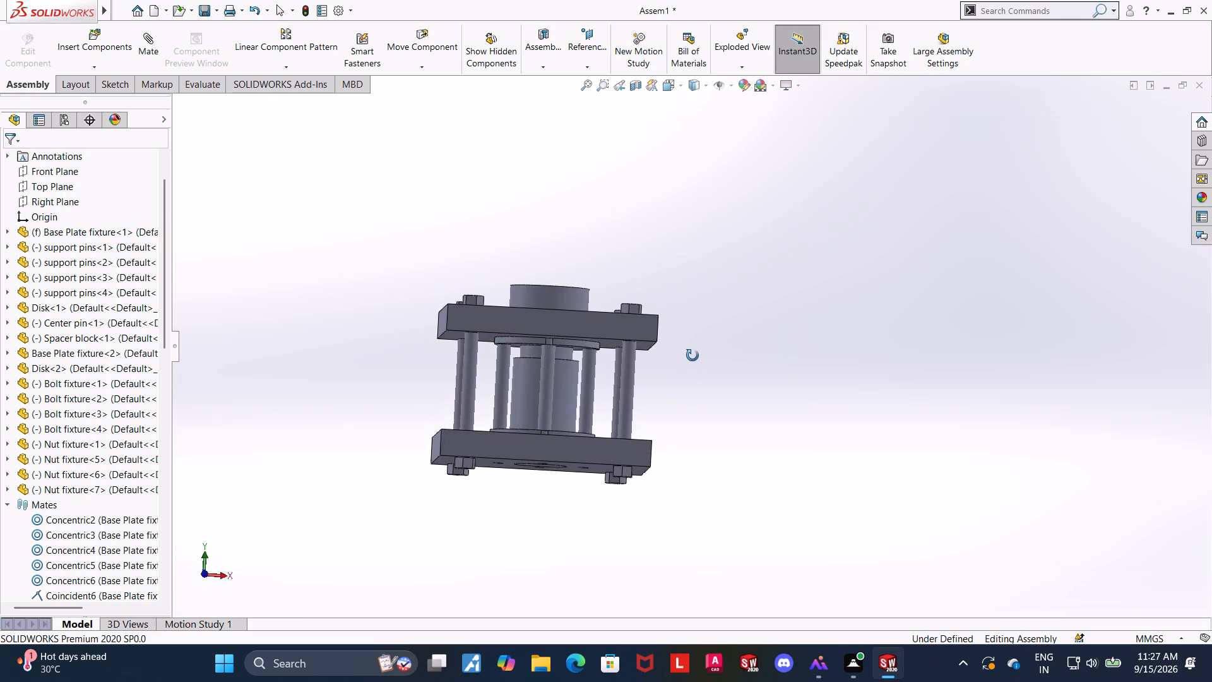
pyautogui.moveTo(692, 356); pyautogui.dragTo(684, 359, button='middle')
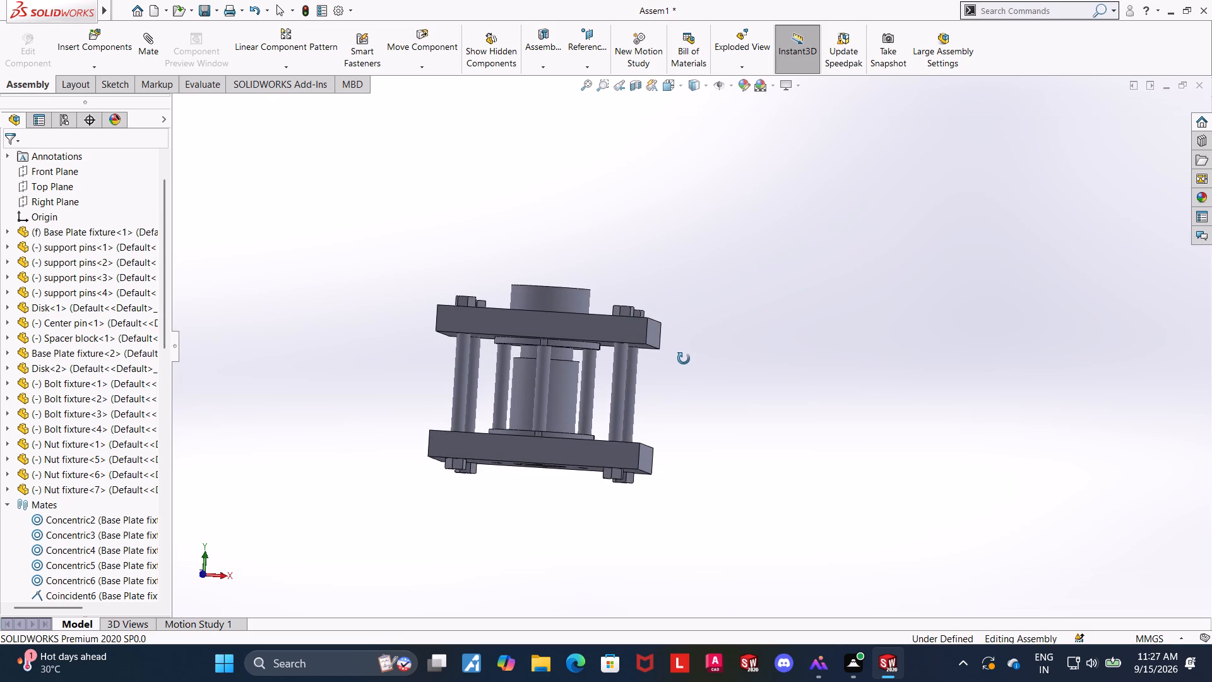
pyautogui.moveTo(684, 359); pyautogui.dragTo(599, 355, button='middle')
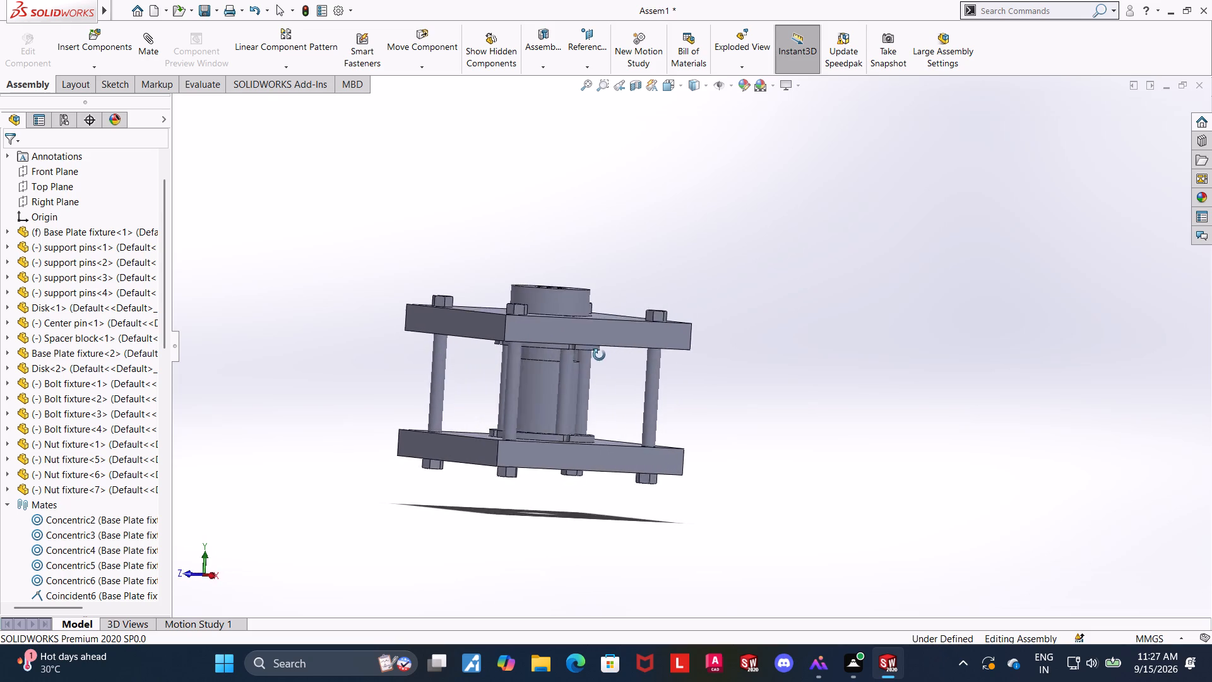
pyautogui.moveTo(599, 355); pyautogui.dragTo(555, 308, button='middle')
pyautogui.scroll(-5, 547, 364)
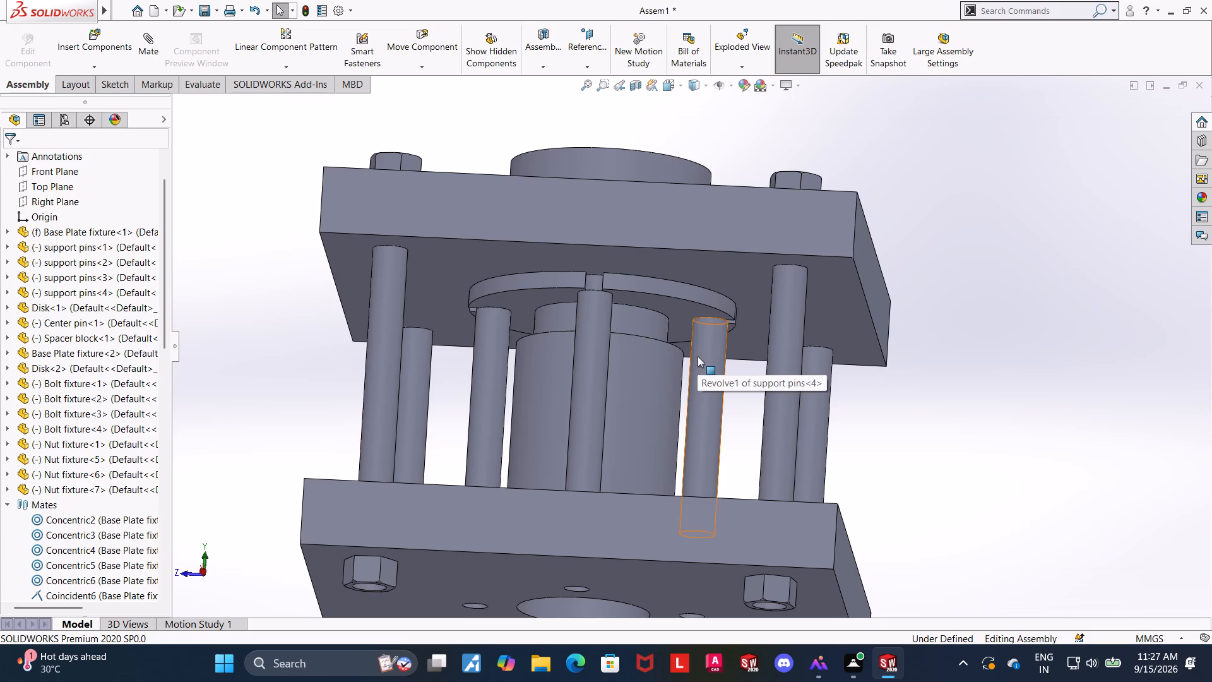
pyautogui.scroll(4, 719, 405)
pyautogui.moveTo(781, 410); pyautogui.dragTo(773, 443, button='middle')
pyautogui.scroll(-3, 762, 383)
pyautogui.moveTo(809, 429); pyautogui.dragTo(818, 413, button='middle')
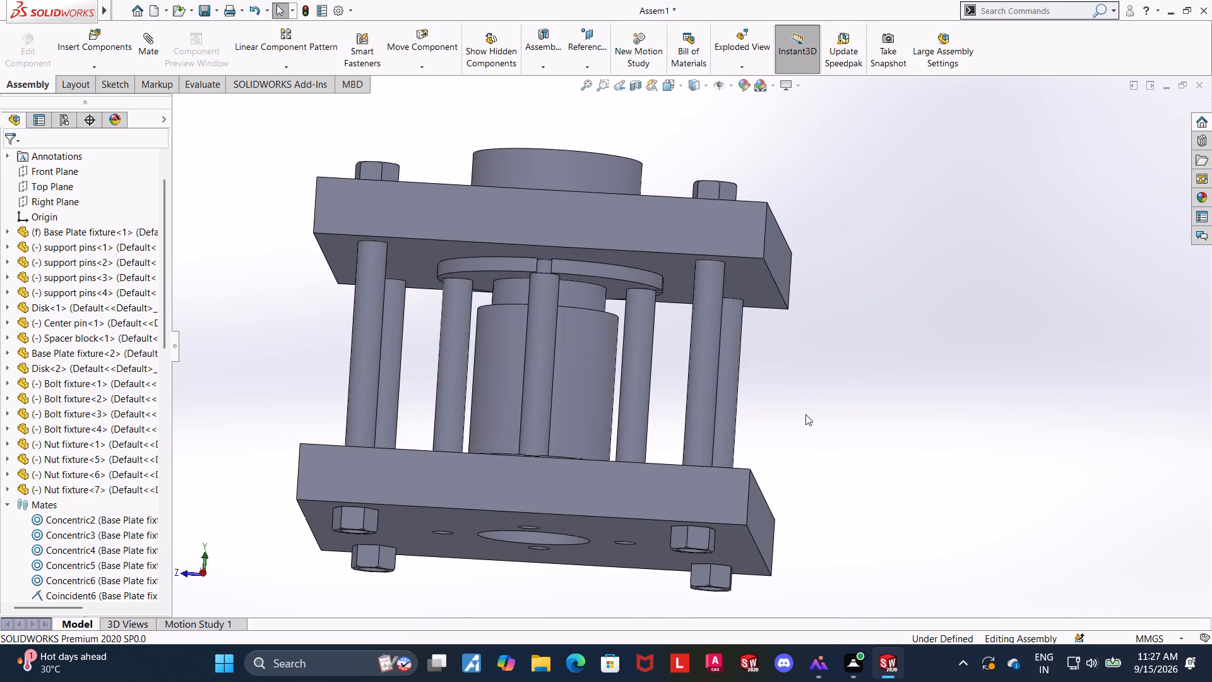
pyautogui.middleClick(804, 428)
pyautogui.moveTo(799, 442); pyautogui.dragTo(787, 466, button='middle')
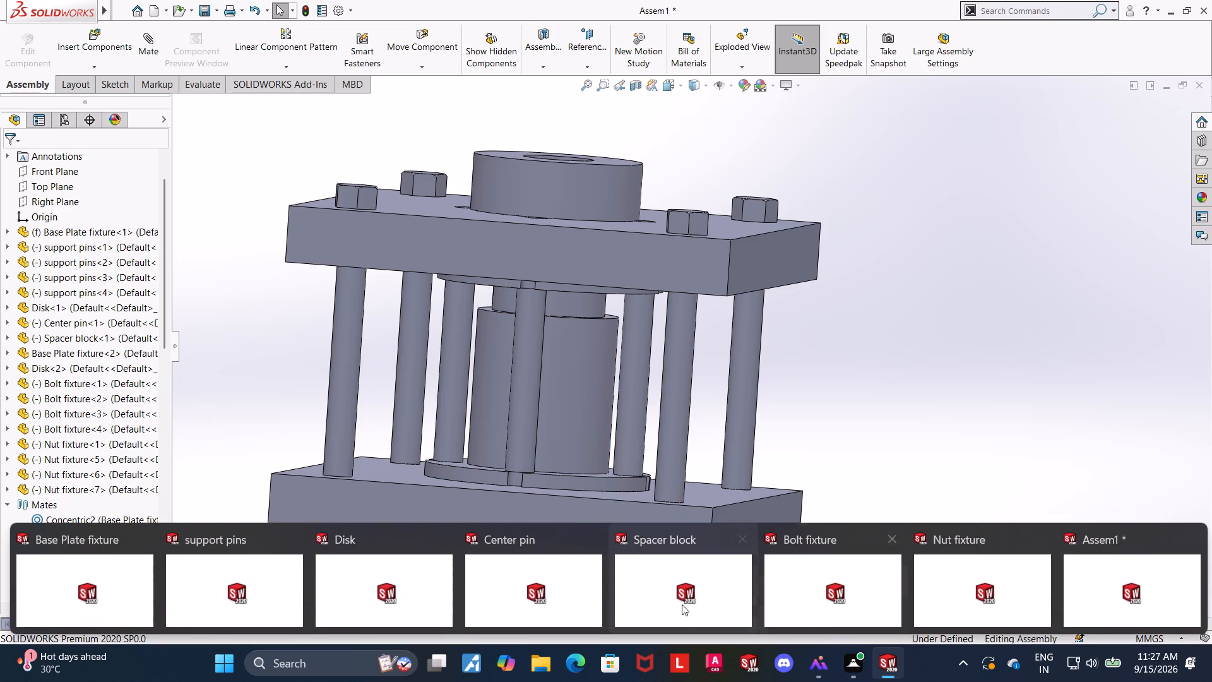
# Switch to the Spacer block part and check the ring sketch of its extrusion in a normal view.
pyautogui.click(677, 579)
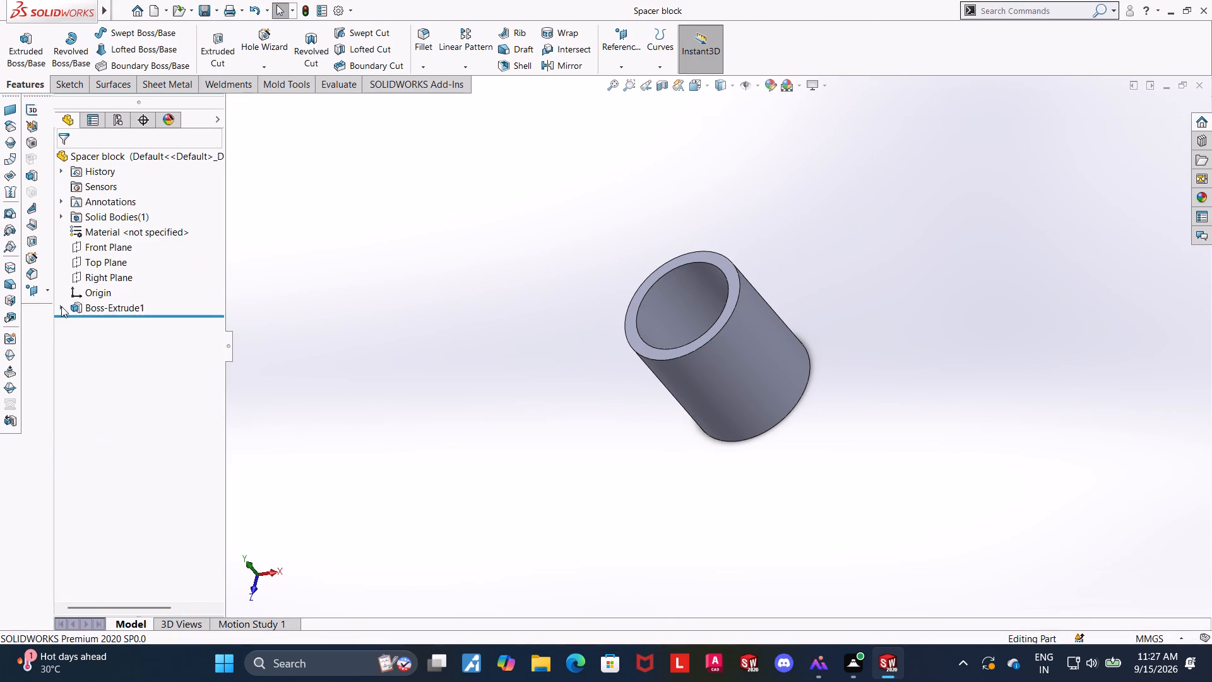
pyautogui.click(61, 306)
pyautogui.click(99, 327)
pyautogui.click(105, 292)
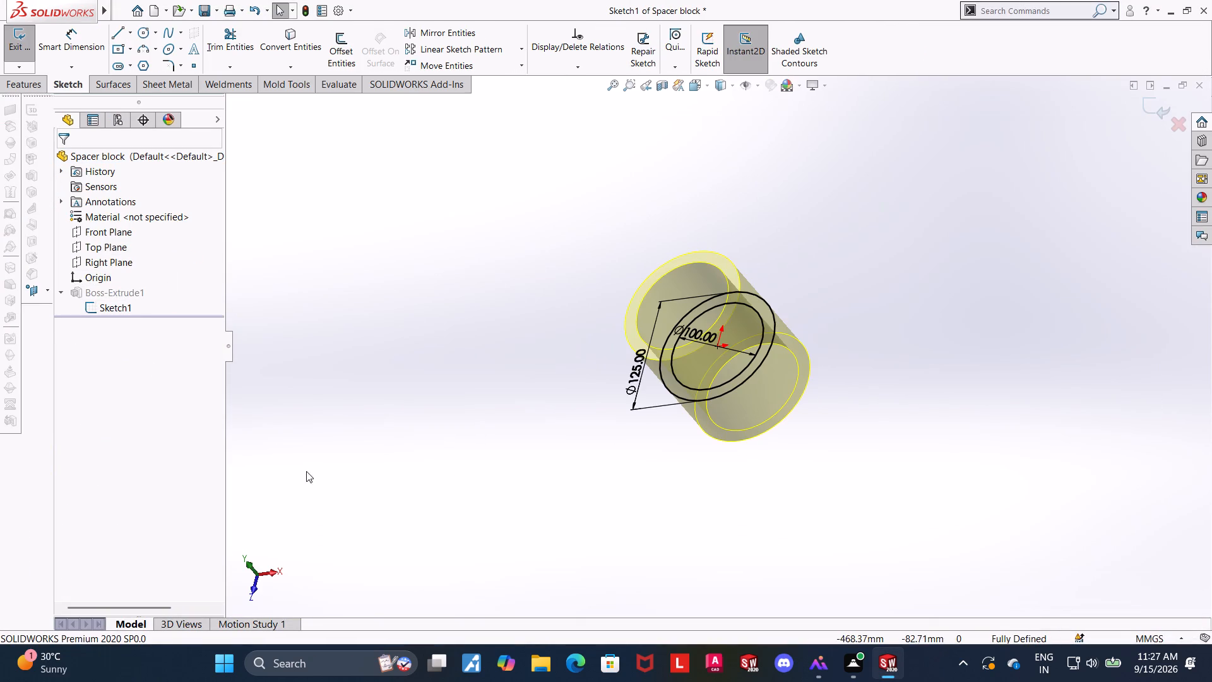
pyautogui.click(102, 314)
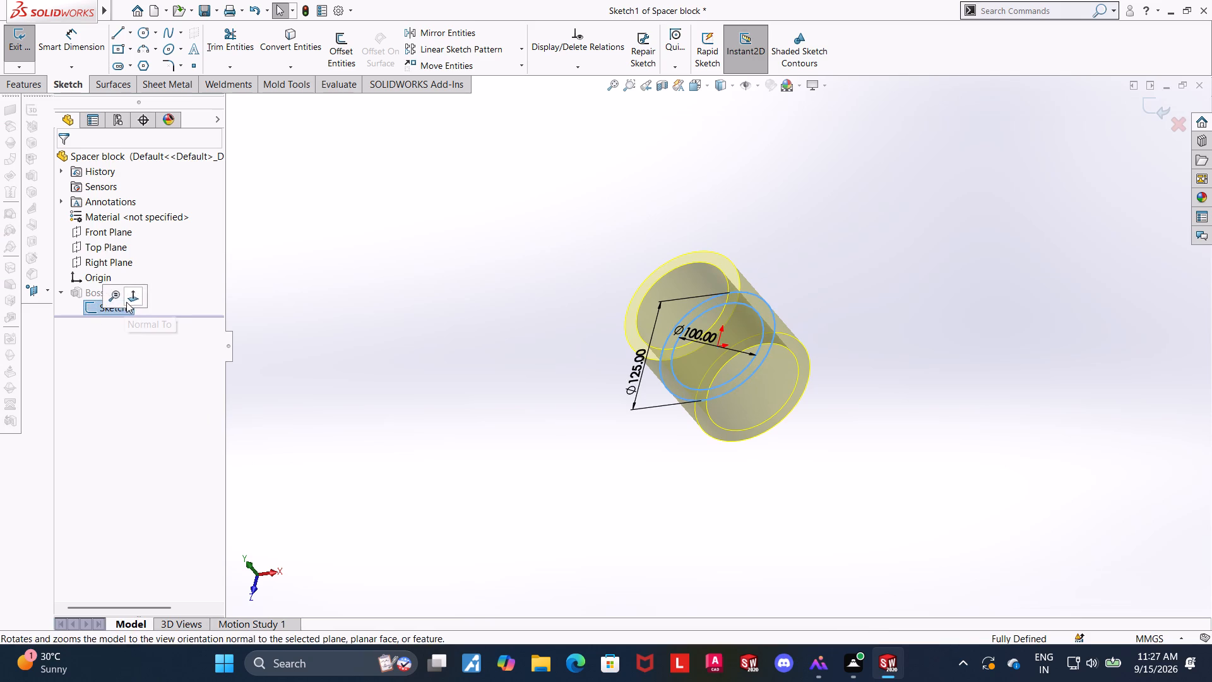
pyautogui.click(129, 299)
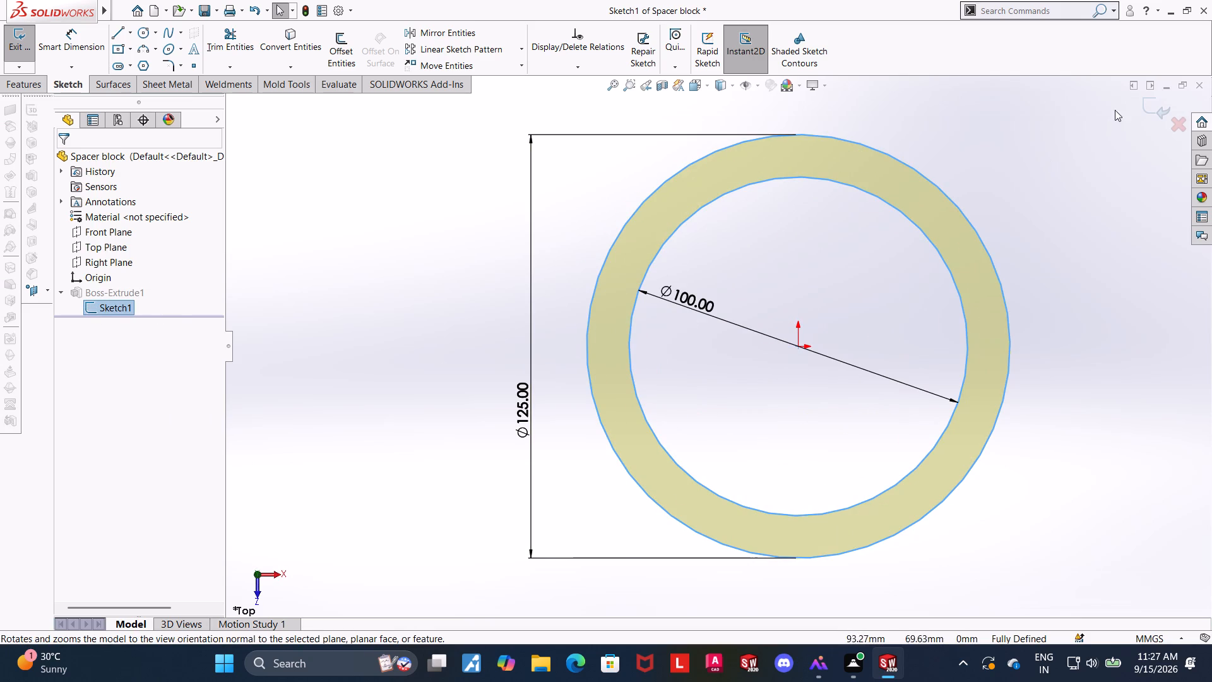
pyautogui.click(1149, 102)
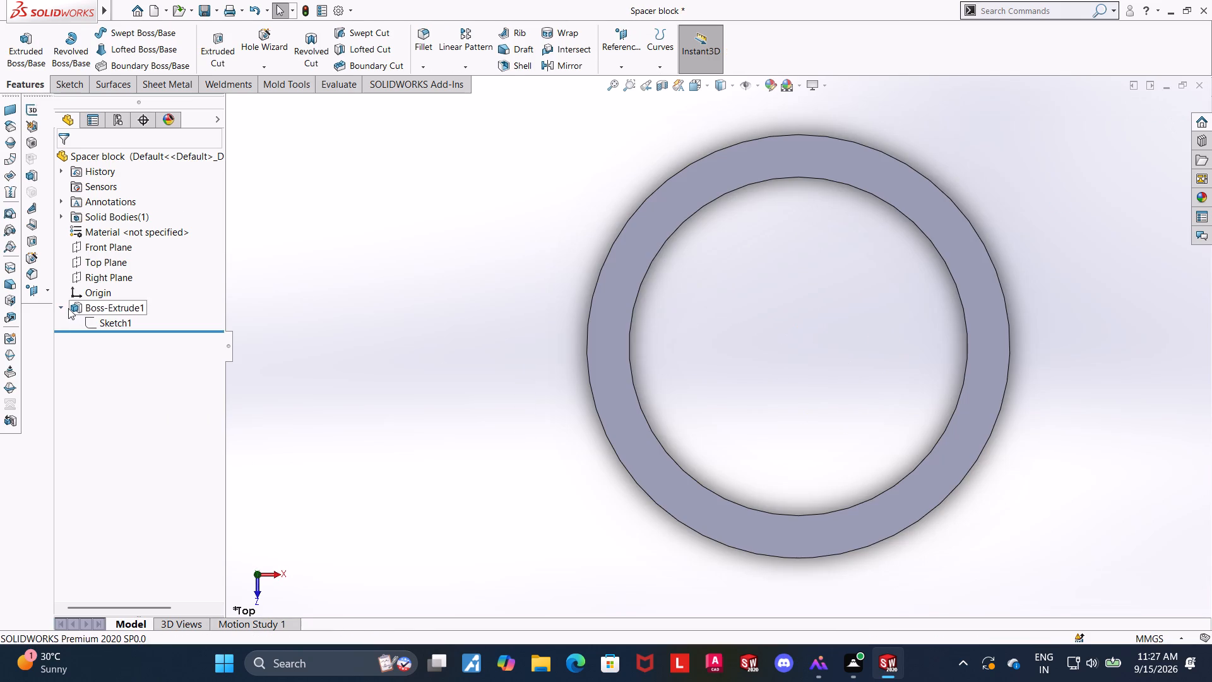
# Set the Spacer block's mid-plane extrusion depth to 138+25 mm.
pyautogui.click(65, 308)
pyautogui.click(106, 304)
pyautogui.click(113, 271)
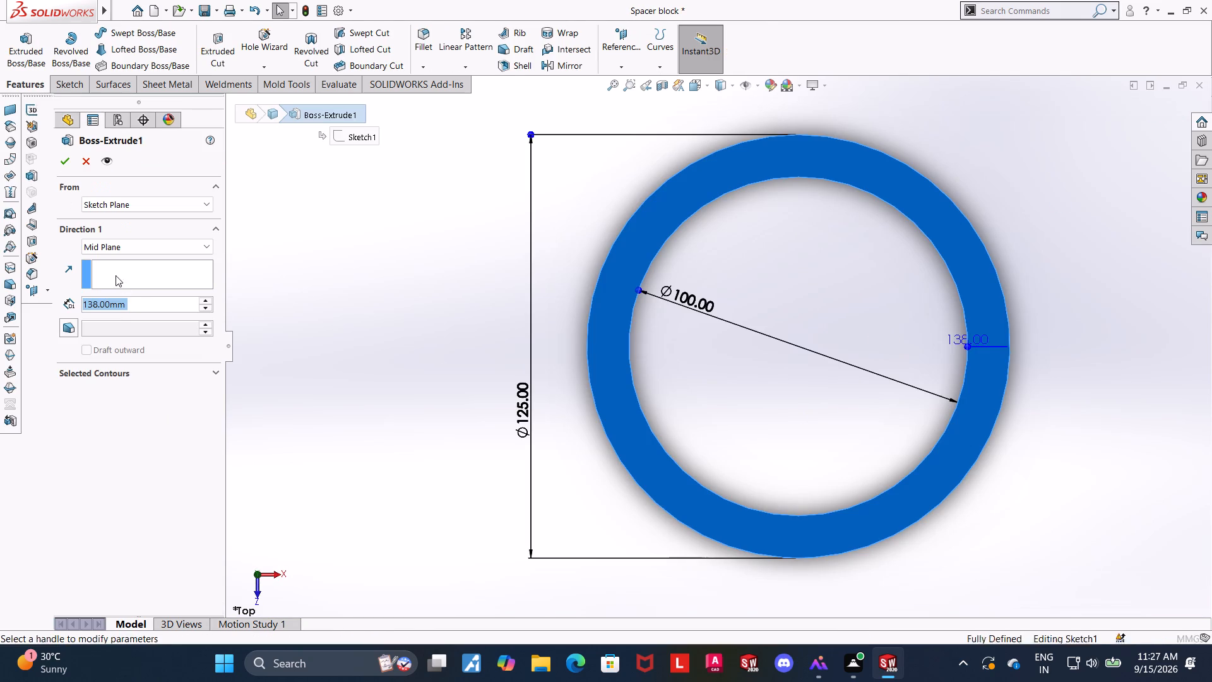
pyautogui.click(151, 302)
pyautogui.moveTo(151, 302); pyautogui.dragTo(97, 306)
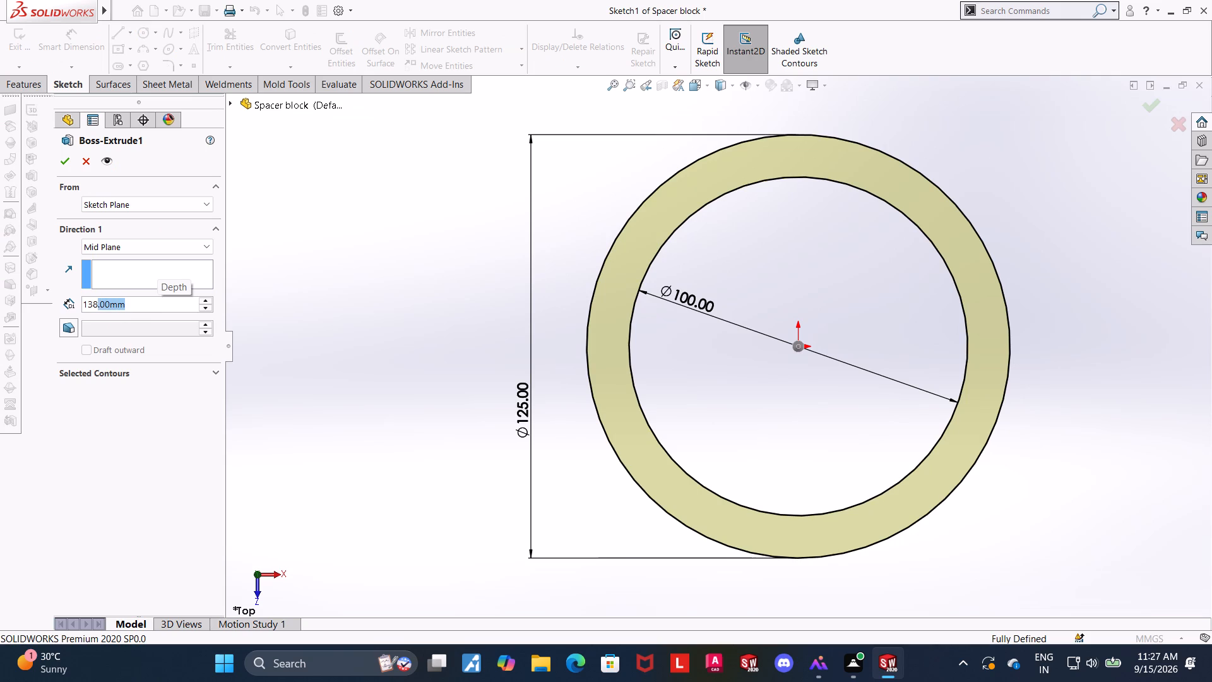
pyautogui.moveTo(97, 306); pyautogui.dragTo(100, 305)
pyautogui.write('+24')
pyautogui.press('BackSpace')
pyautogui.press('5')
pyautogui.press('Return')
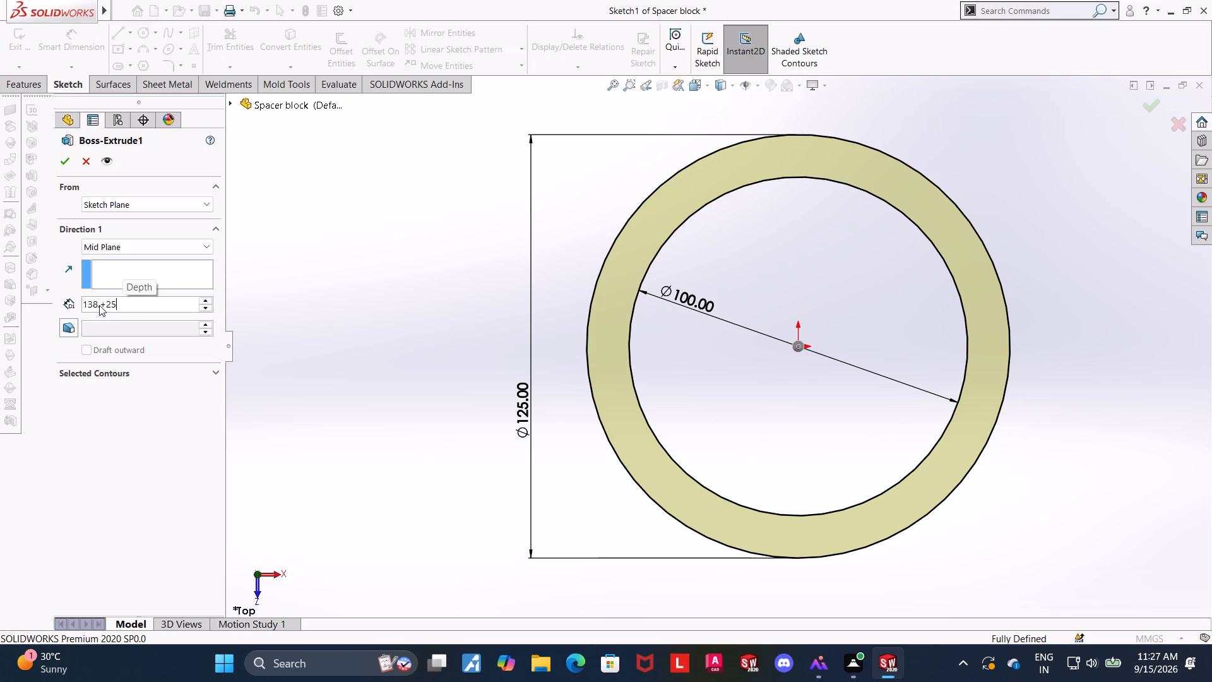
pyautogui.click(64, 169)
# Save the modified Spacer block part.
pyautogui.click(365, 357)
pyautogui.moveTo(367, 362); pyautogui.dragTo(337, 214, button='middle')
pyautogui.click(199, 6)
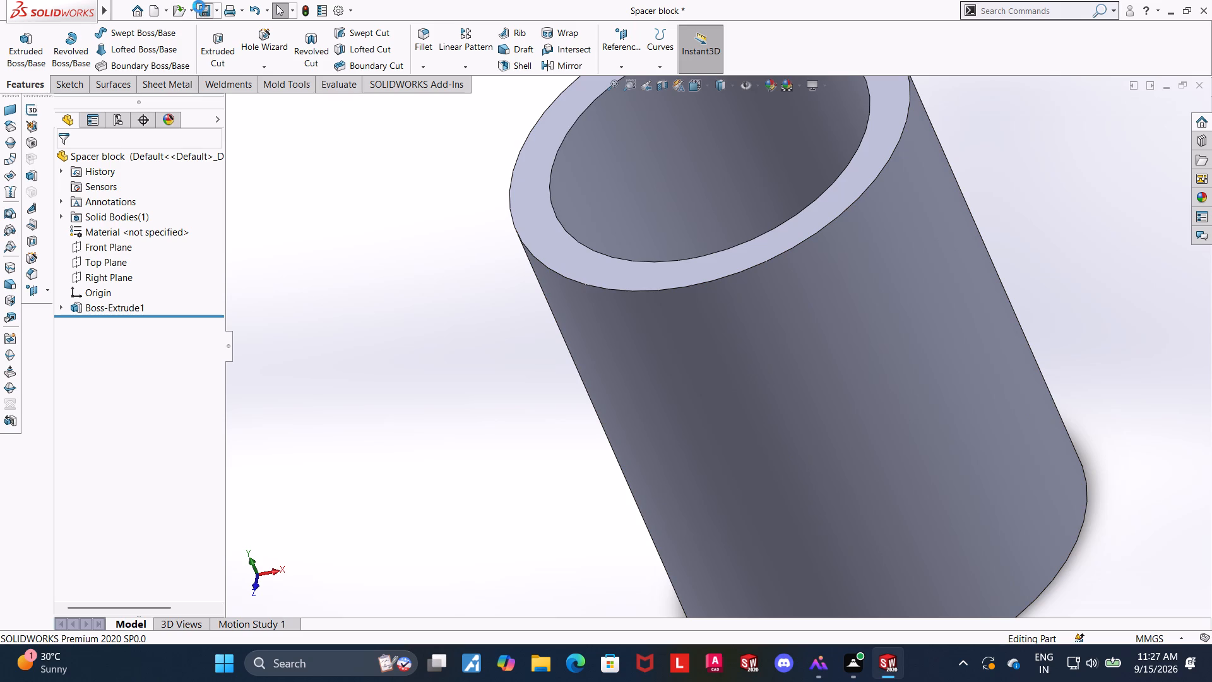
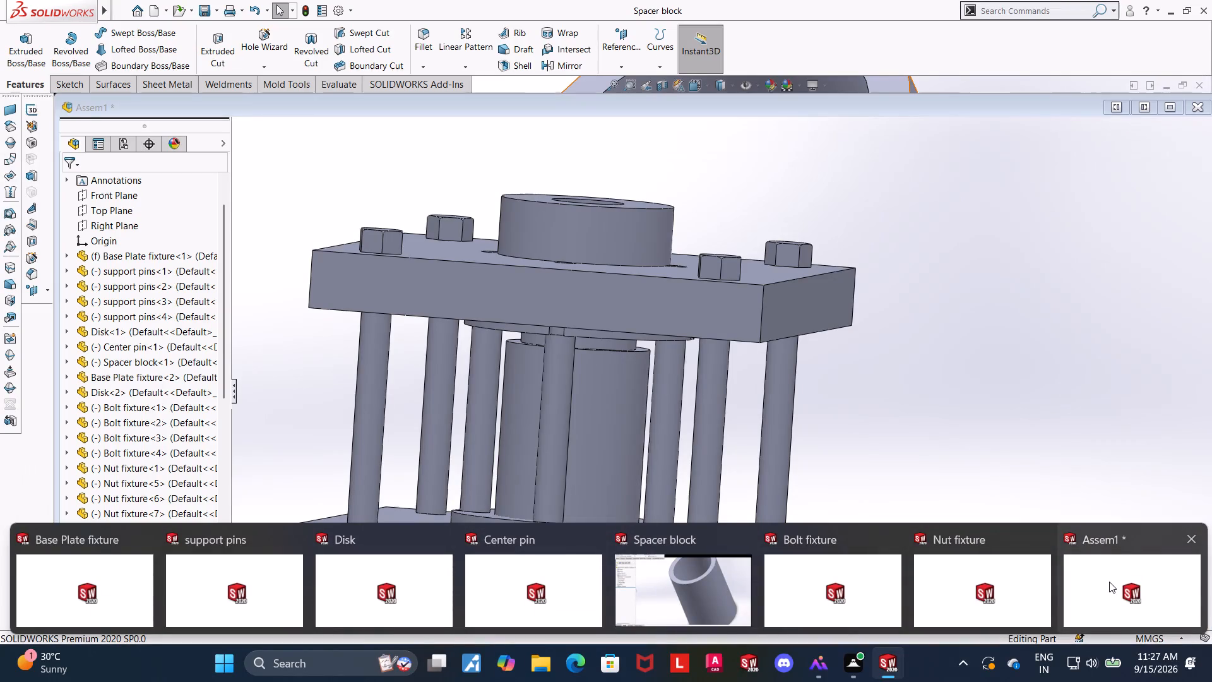
# Switch to the Assem1 assembly and rebuild it with the changed part models.
pyautogui.click(1109, 582)
pyautogui.click(117, 88)
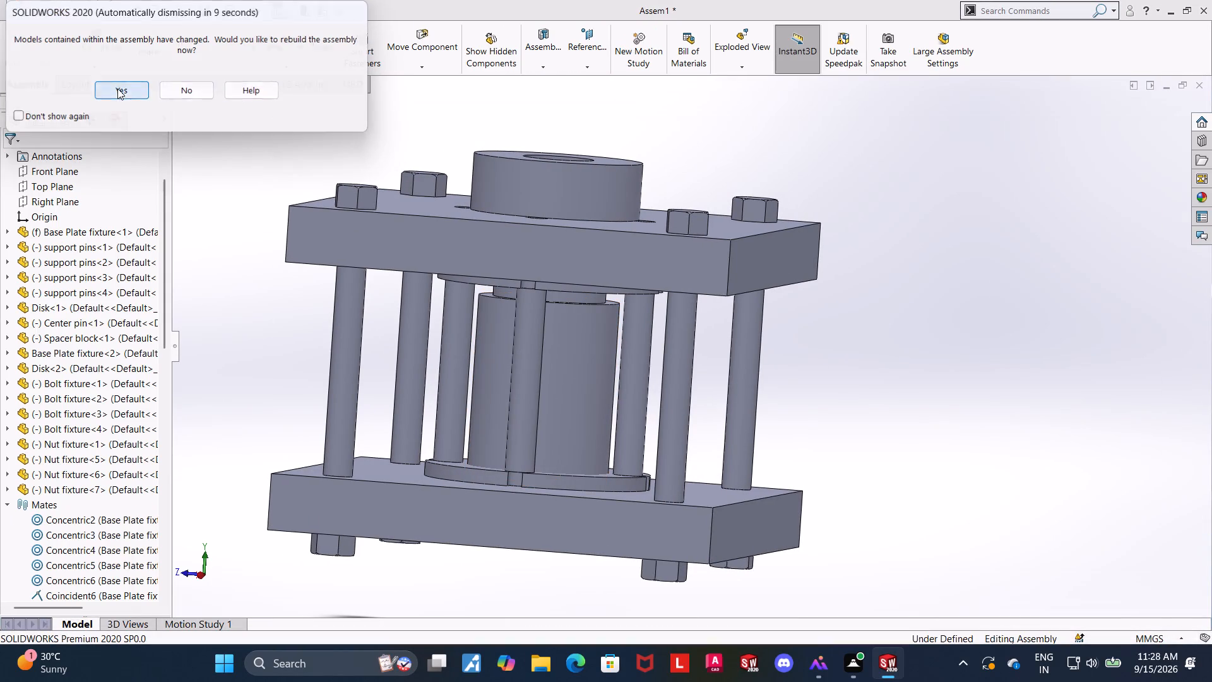
# Test the spacer block's vertical movement and examine its fit between the two disks and plates from below and the sides.
pyautogui.moveTo(862, 453); pyautogui.dragTo(841, 390, button='middle')
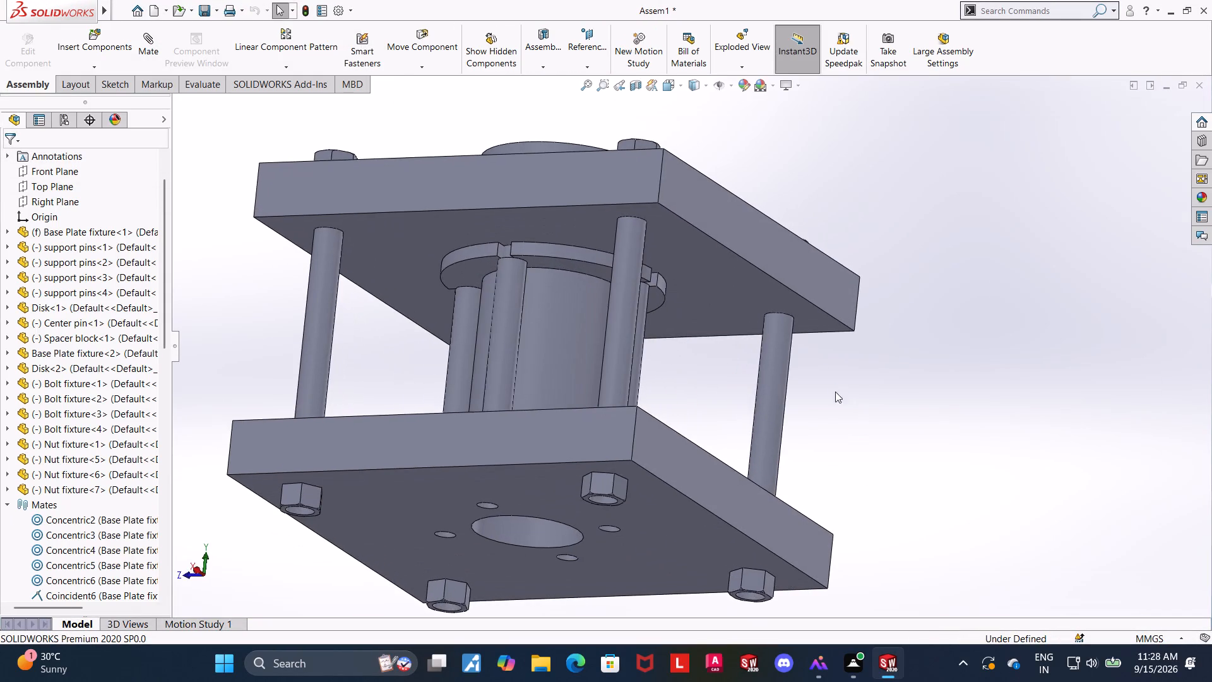
pyautogui.scroll(-2, 563, 321)
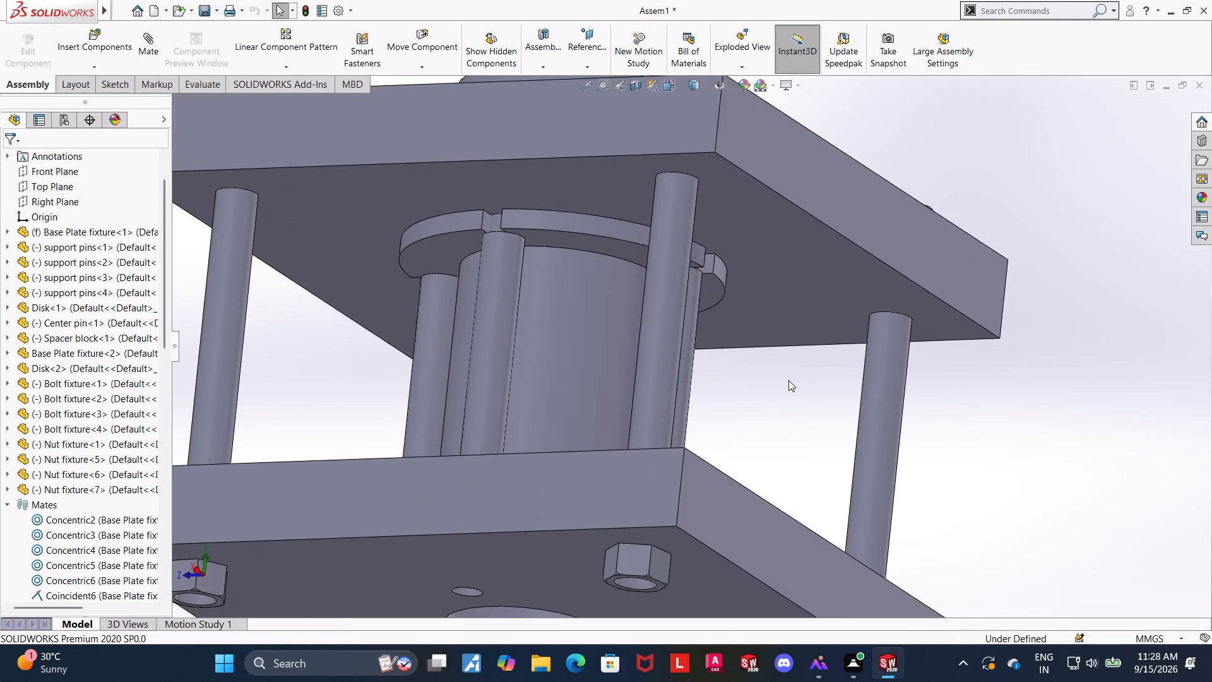
pyautogui.scroll(1, 788, 380)
pyautogui.moveTo(578, 335); pyautogui.dragTo(578, 379)
pyautogui.click(879, 376)
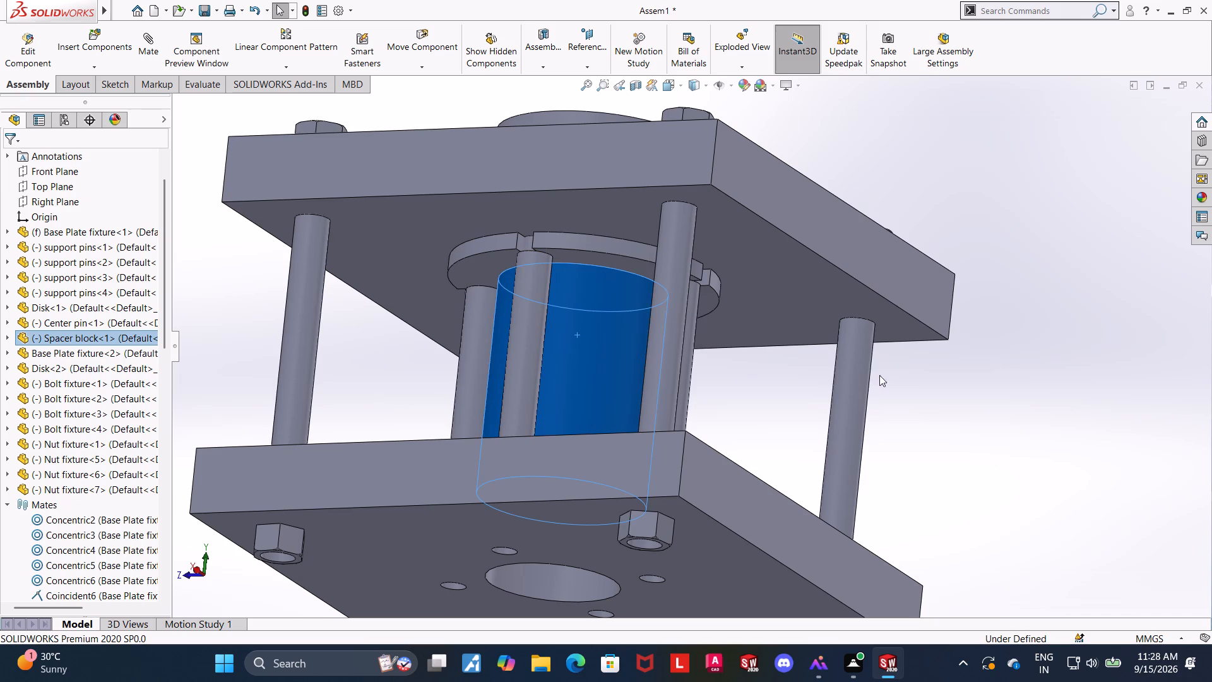
pyautogui.scroll(-9, 621, 236)
pyautogui.scroll(5, 618, 383)
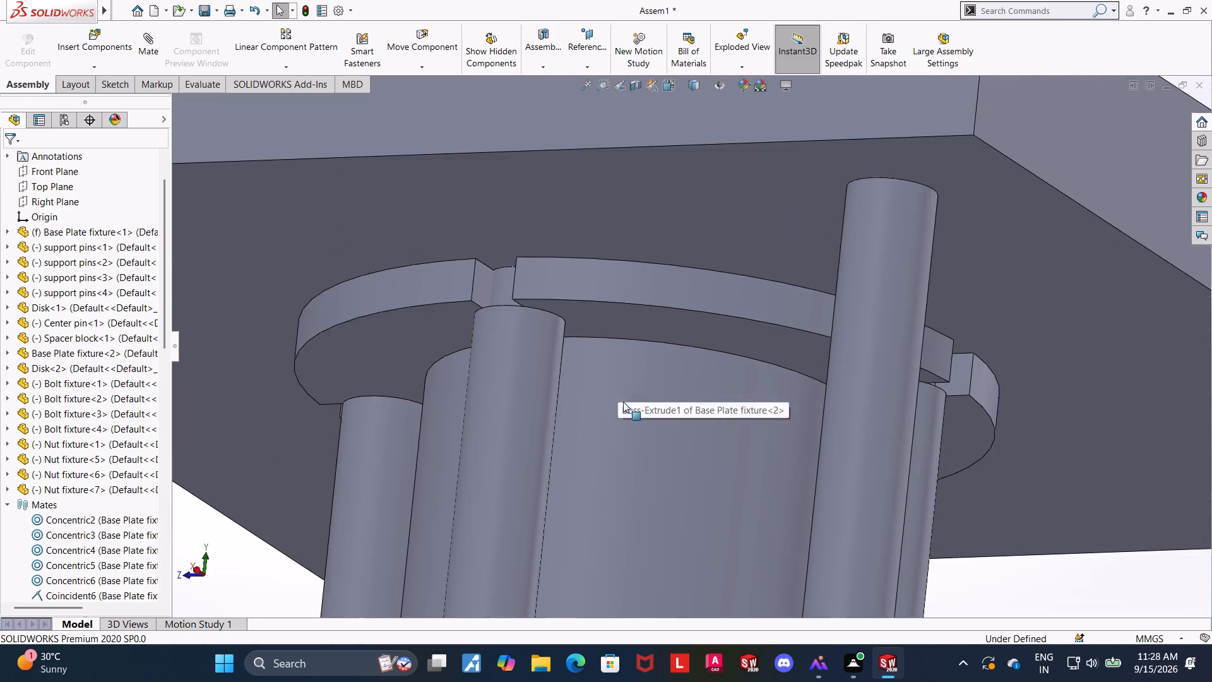
pyautogui.scroll(6, 963, 477)
pyautogui.moveTo(958, 462); pyautogui.dragTo(927, 546, button='middle')
pyautogui.moveTo(983, 488); pyautogui.dragTo(941, 428, button='middle')
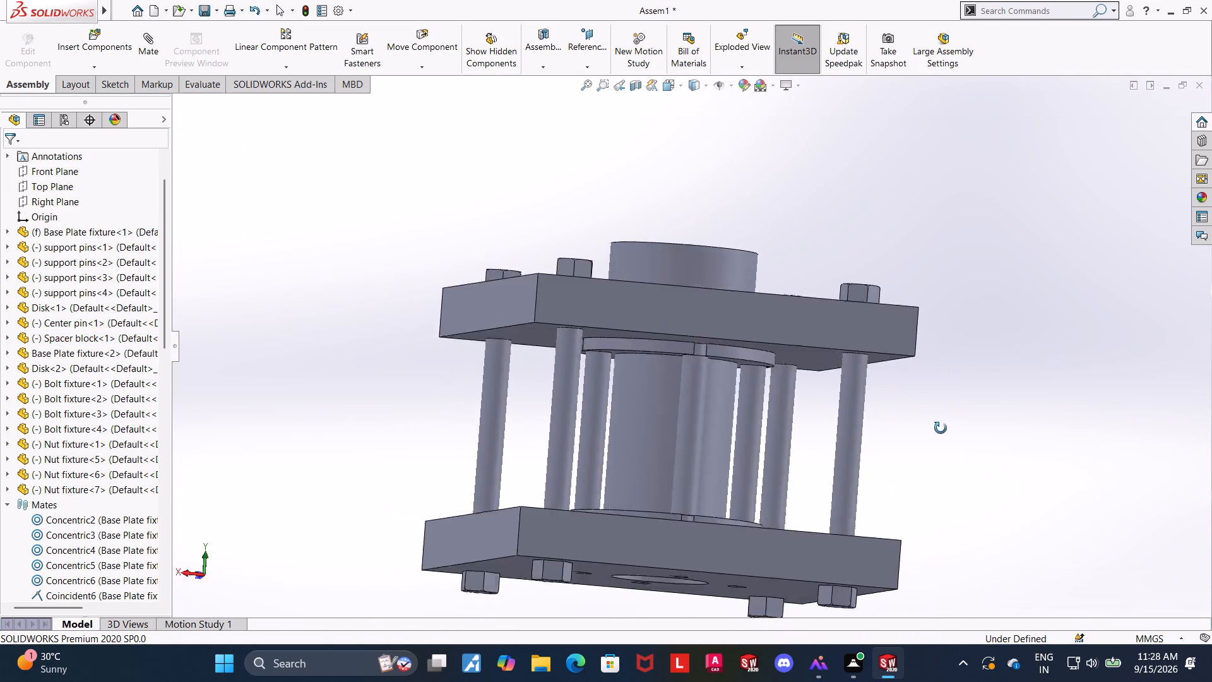
pyautogui.moveTo(941, 428); pyautogui.dragTo(904, 427, button='middle')
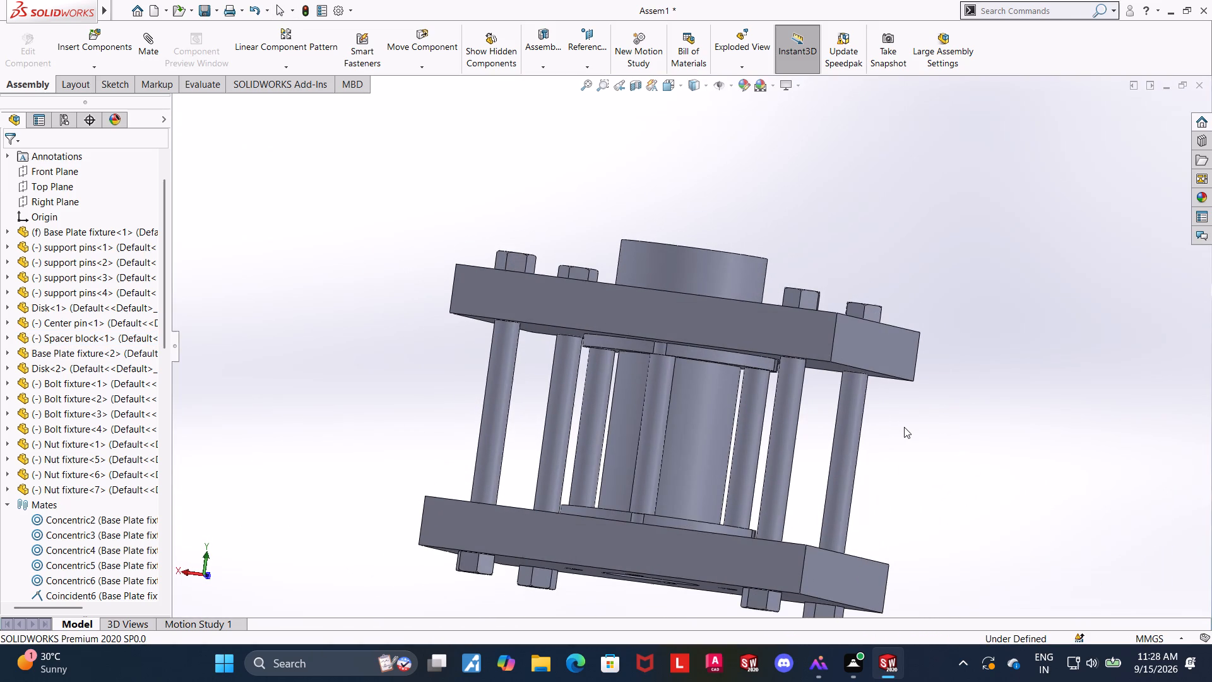
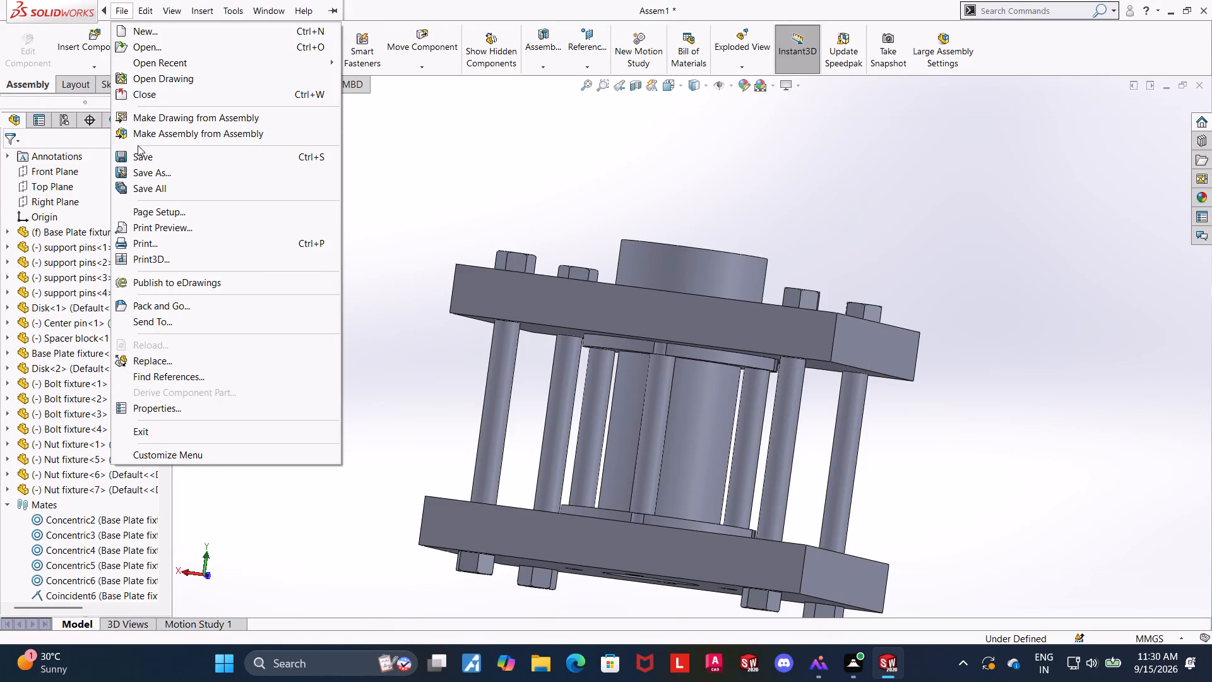
# Begin saving the assembly as a SOLIDWORKS Assembly file in the Downloads folder and clear the proposed file name.
pyautogui.click(142, 173)
pyautogui.click(568, 273)
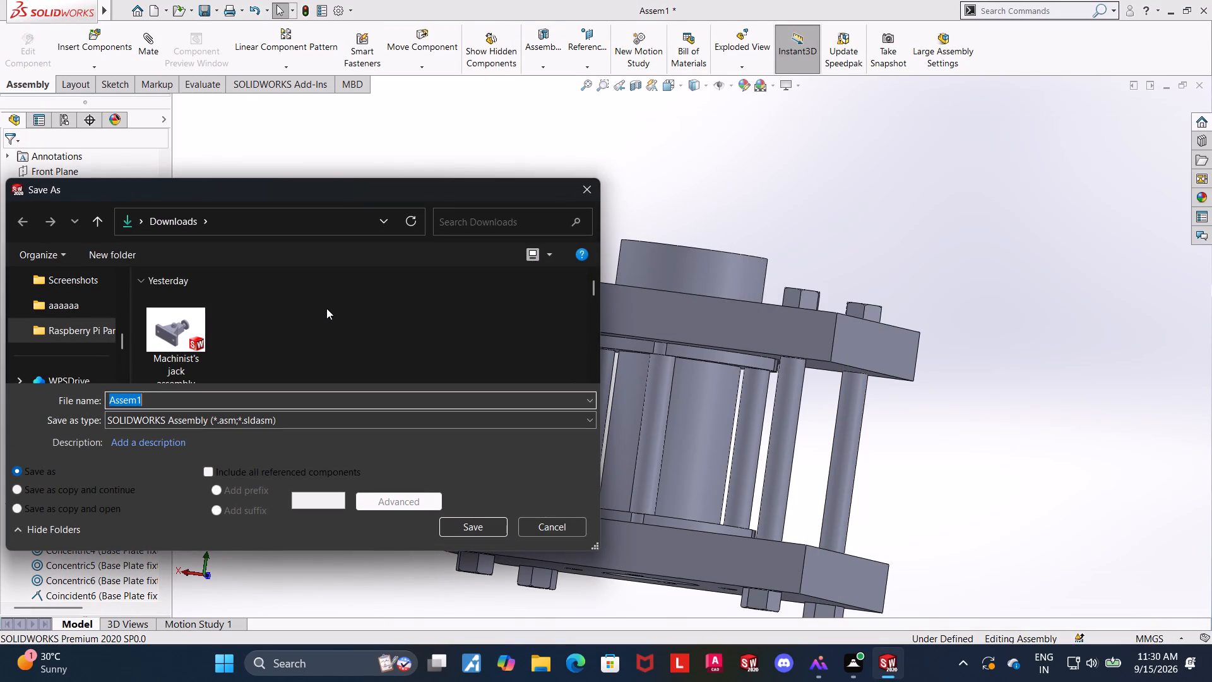
pyautogui.press('BackSpace')
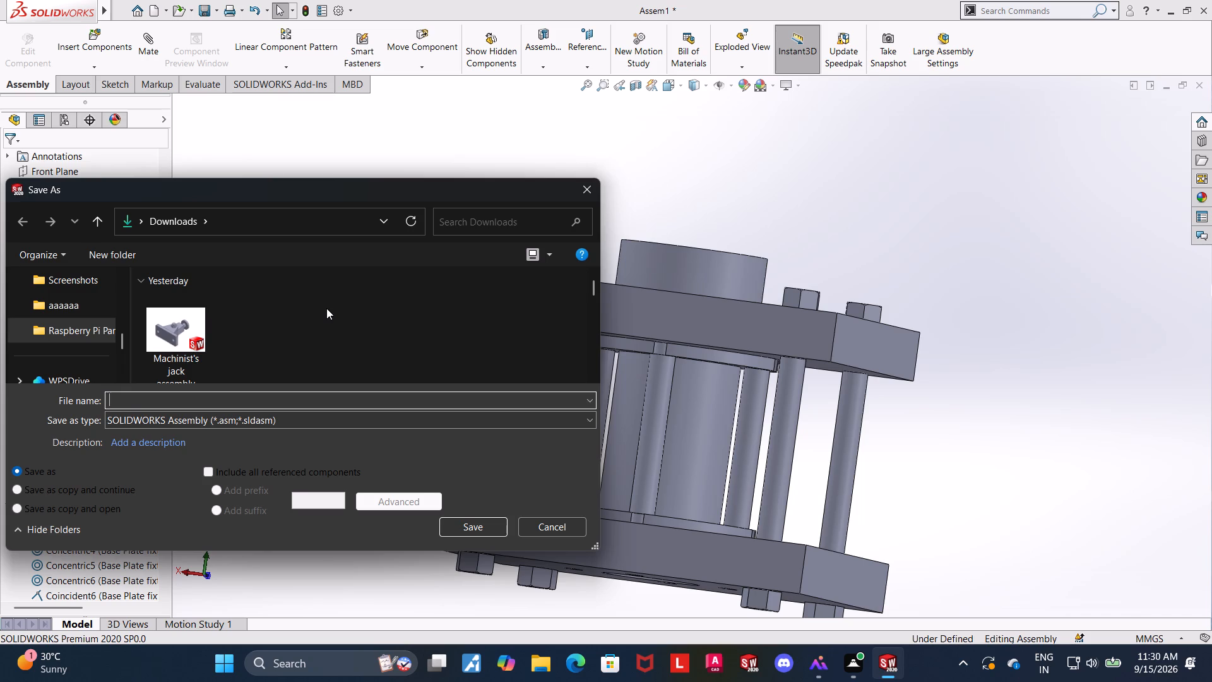
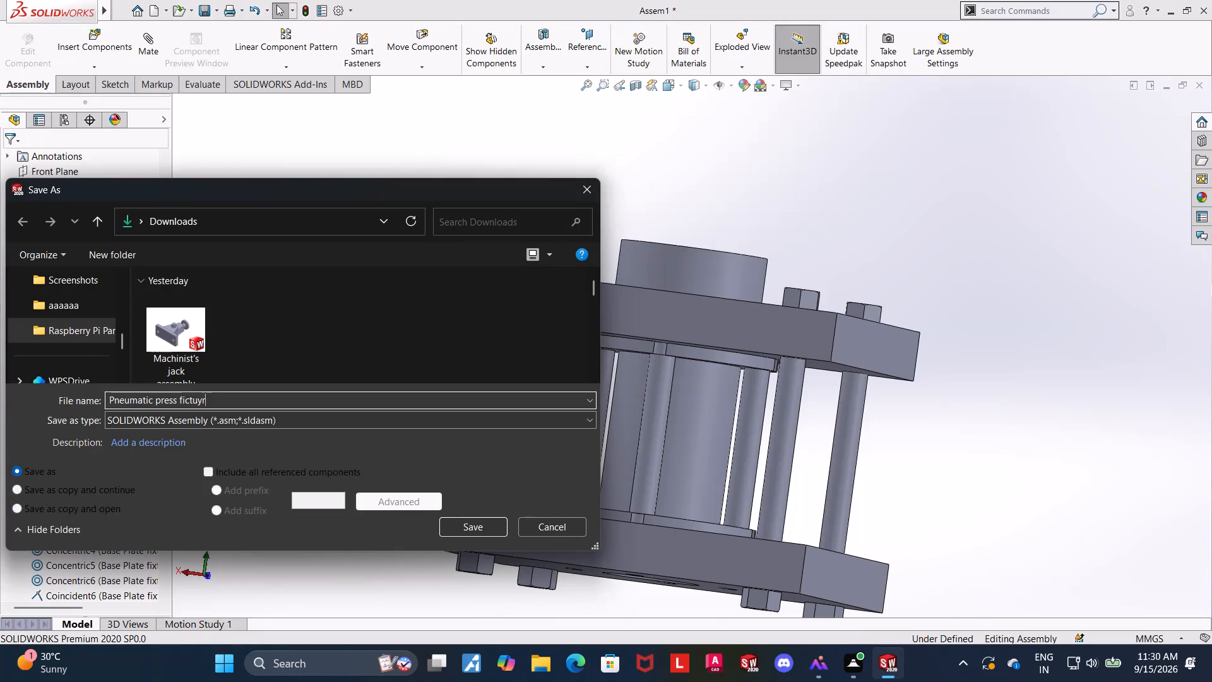
# Enter "Pneumatic press fixture assembly" as the assembly's file name.
pyautogui.press('BackSpace')
pyautogui.press('BackSpace')
pyautogui.press('BackSpace')
pyautogui.write('re')
pyautogui.press('space')
pyautogui.press('BackSpace')
pyautogui.press('BackSpace')
pyautogui.press('BackSpace')
pyautogui.press('BackSpace')
pyautogui.press('BackSpace')
pyautogui.press('BackSpace')
pyautogui.write('xture assembly')
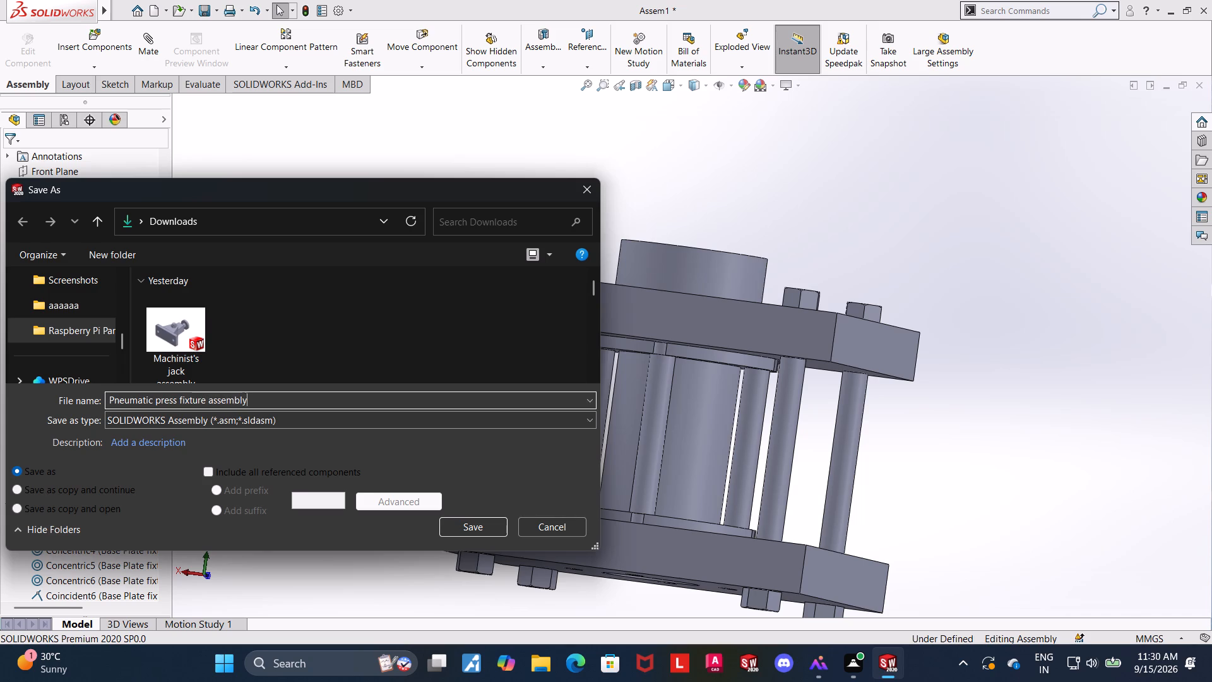
pyautogui.press('space')
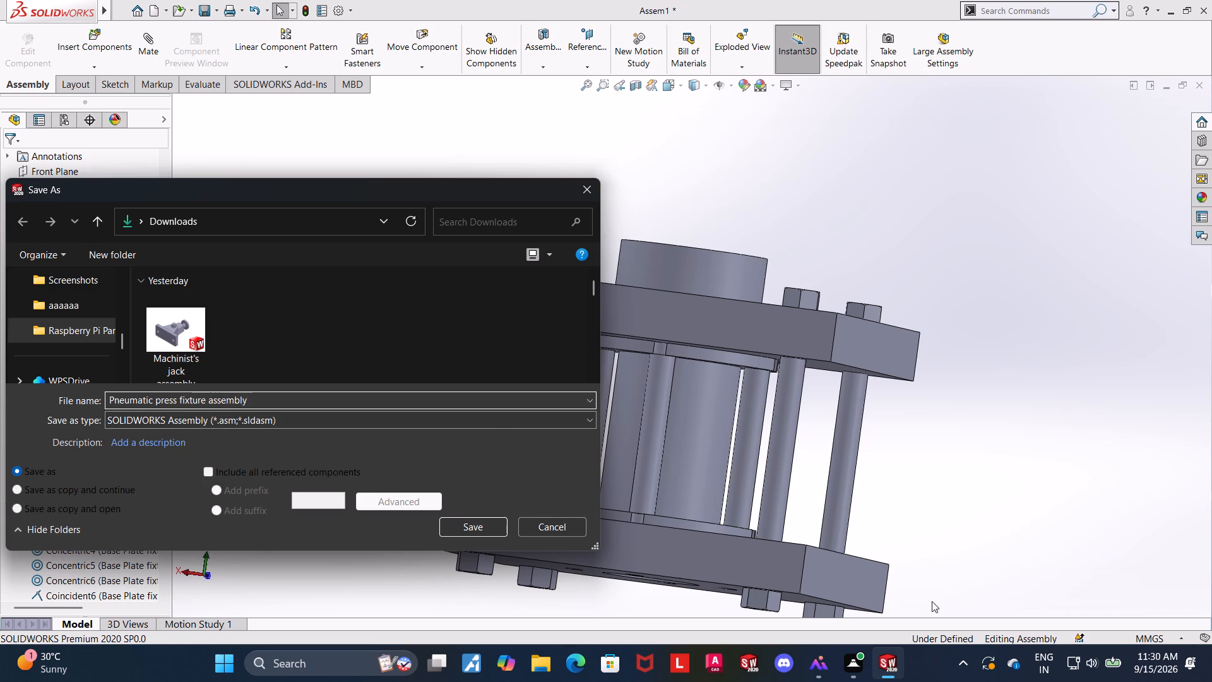
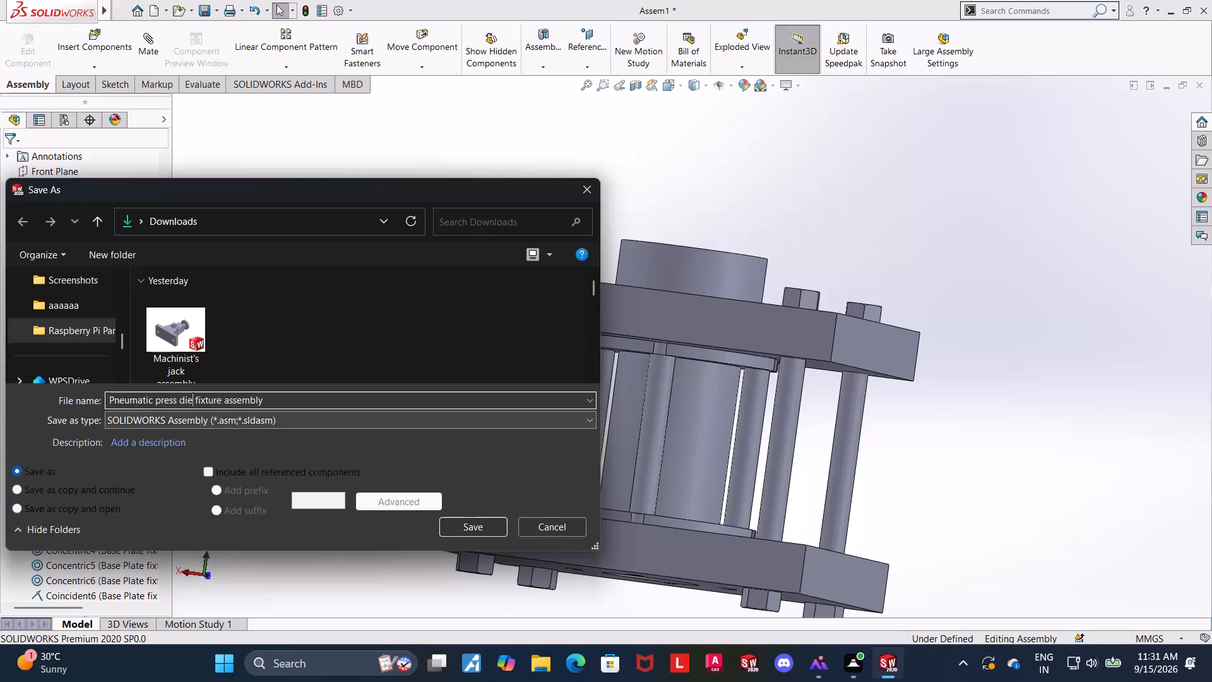
# Save the assembly in Downloads as "Pneumatic press die fixture assembly" in SOLIDWORKS Assembly format.
pyautogui.click(467, 527)
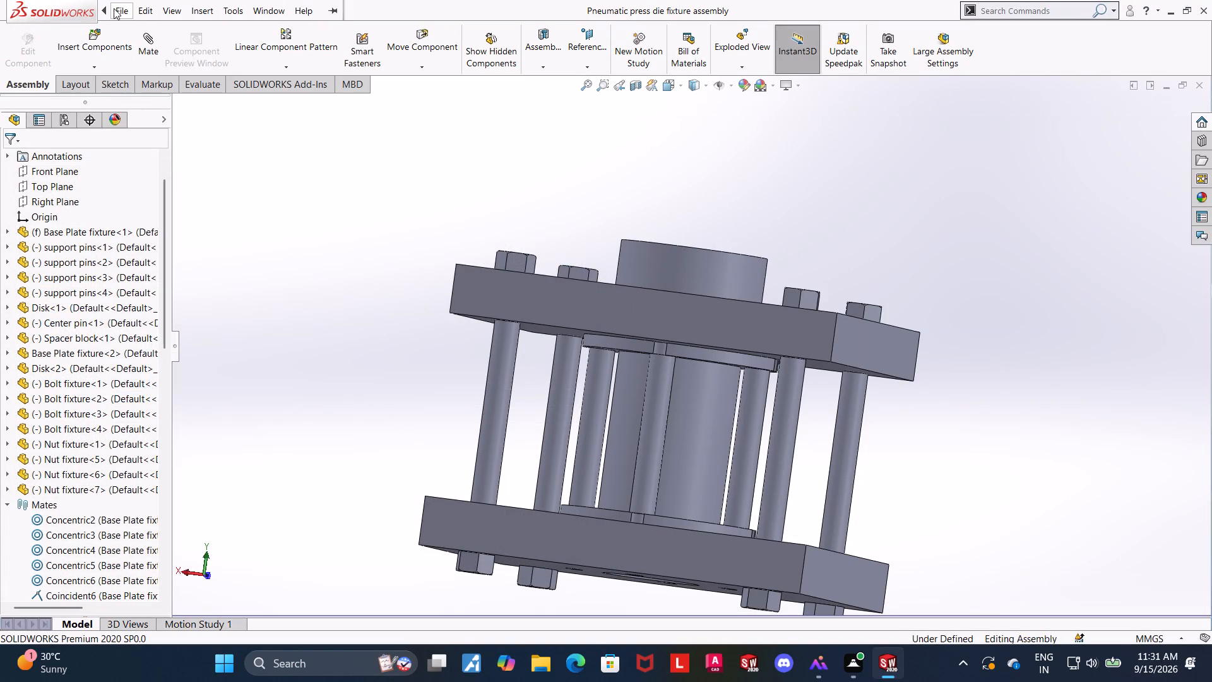
# Export the assembly to Downloads as a PDF, keeping the name "Pneumatic press die fixture assembly".
pyautogui.click(151, 173)
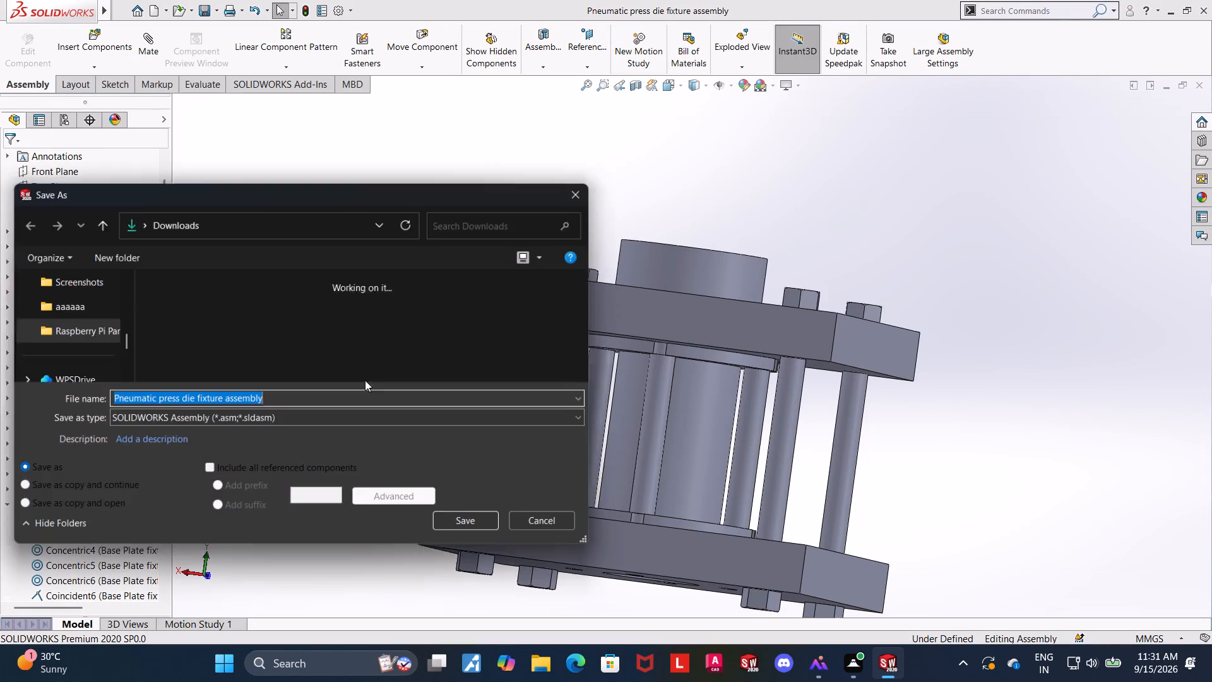
pyautogui.click(276, 417)
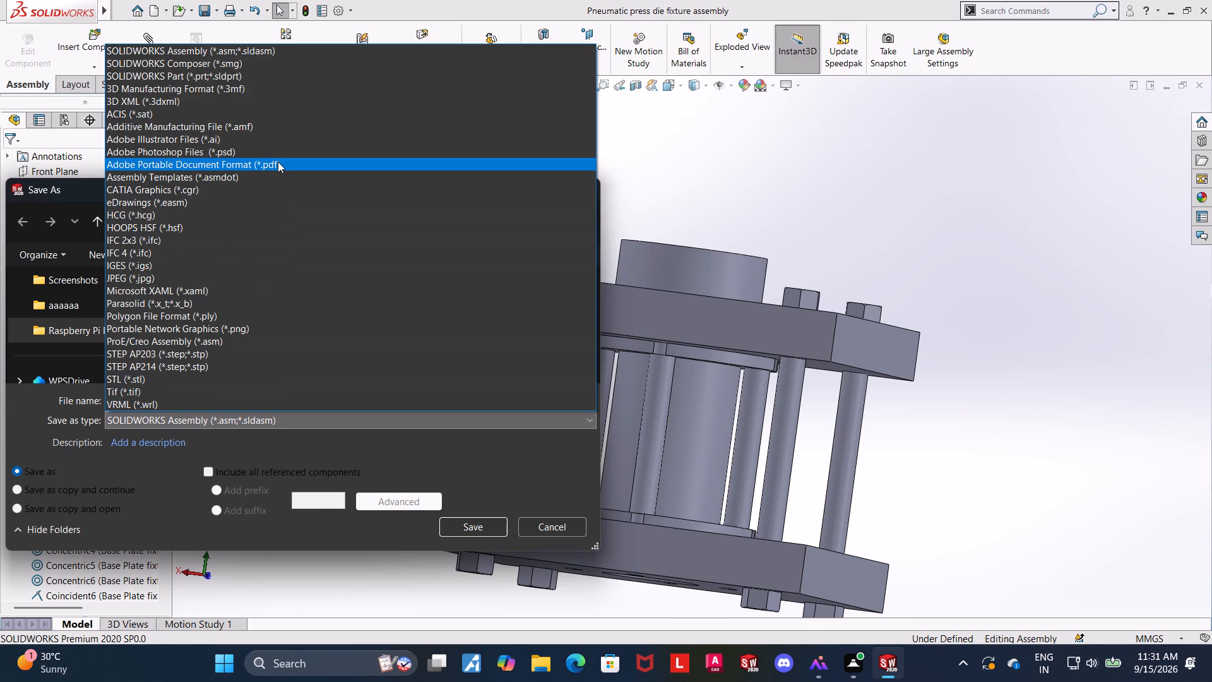
pyautogui.click(278, 162)
pyautogui.click(473, 553)
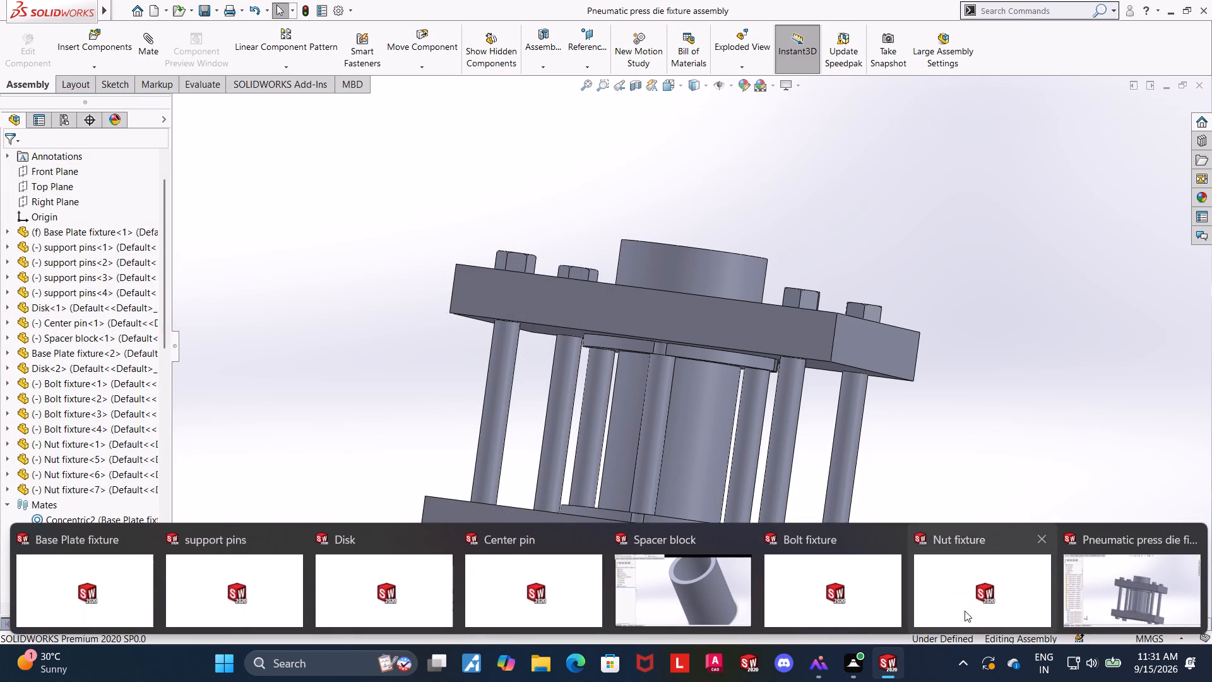
# Switch to the Nut fixture part and export it as a PDF, saving as copy and continuing.
pyautogui.click(965, 611)
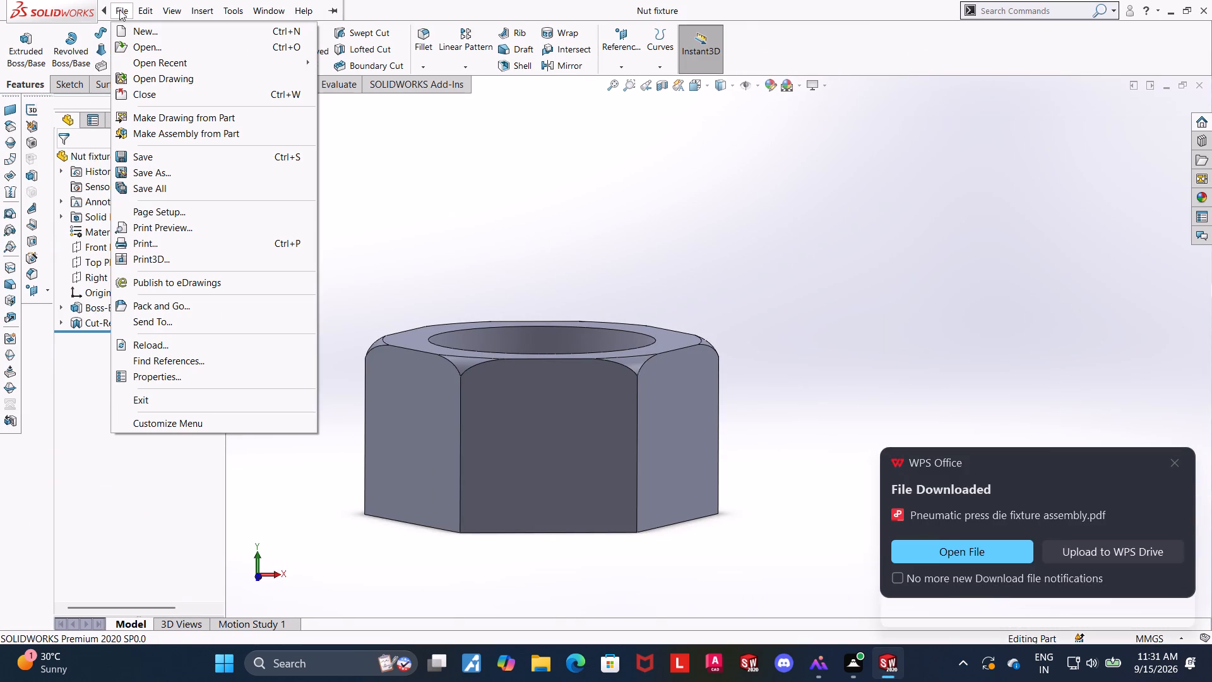
pyautogui.click(151, 174)
pyautogui.click(508, 304)
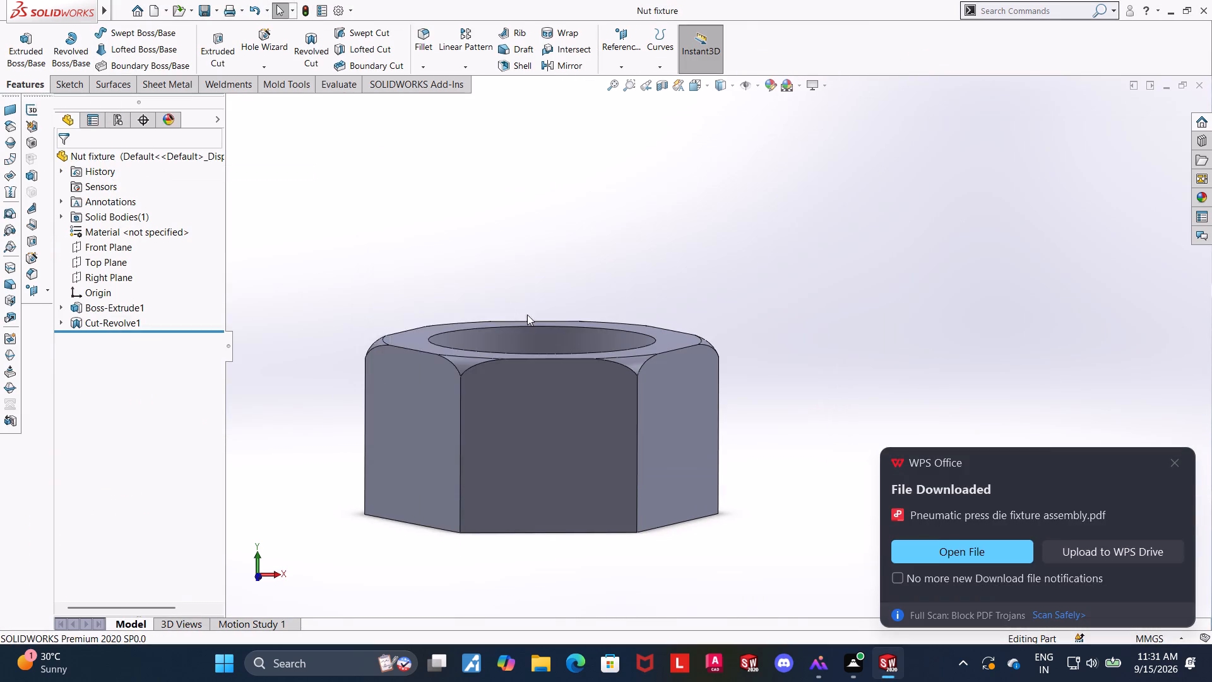
pyautogui.click(189, 426)
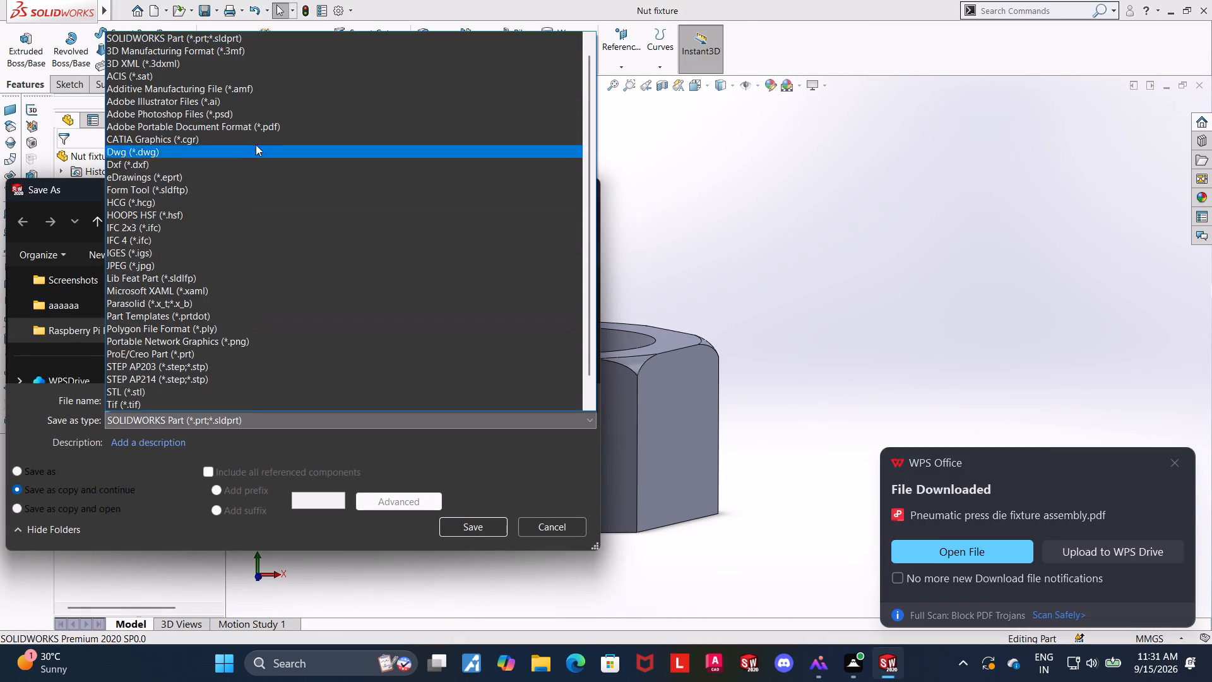
pyautogui.click(265, 123)
pyautogui.click(493, 559)
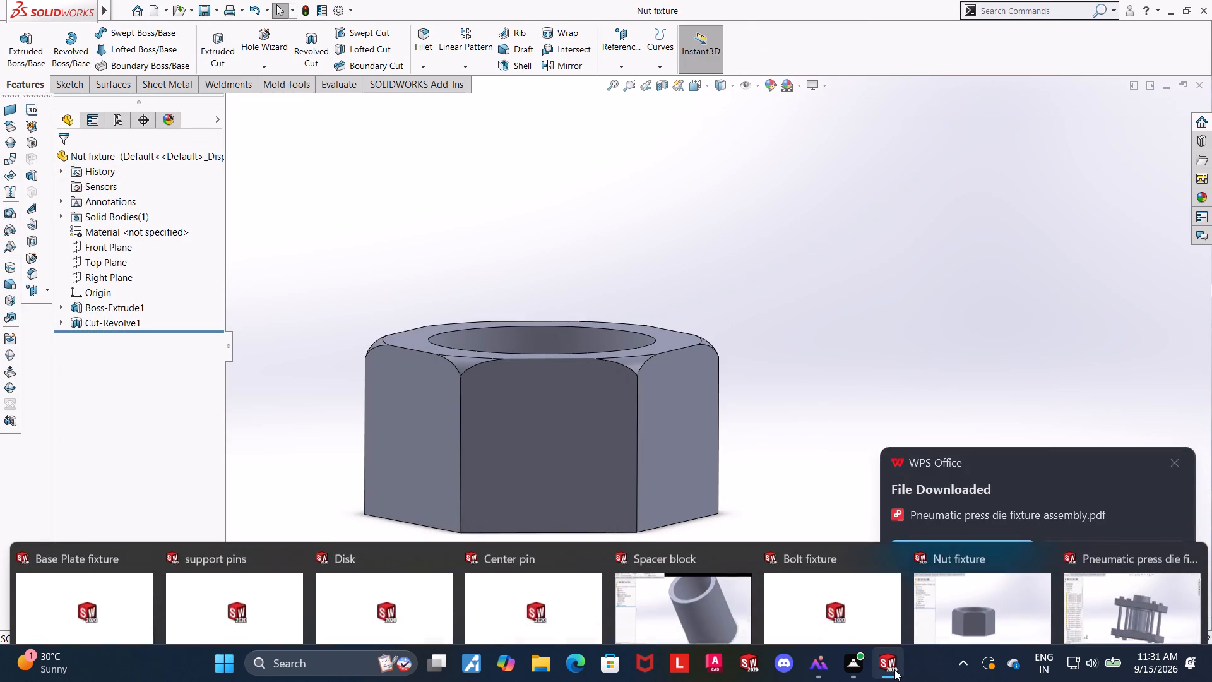
# Switch to the Bolt fixture part and export it as a PDF, saving as copy and continuing.
pyautogui.click(847, 593)
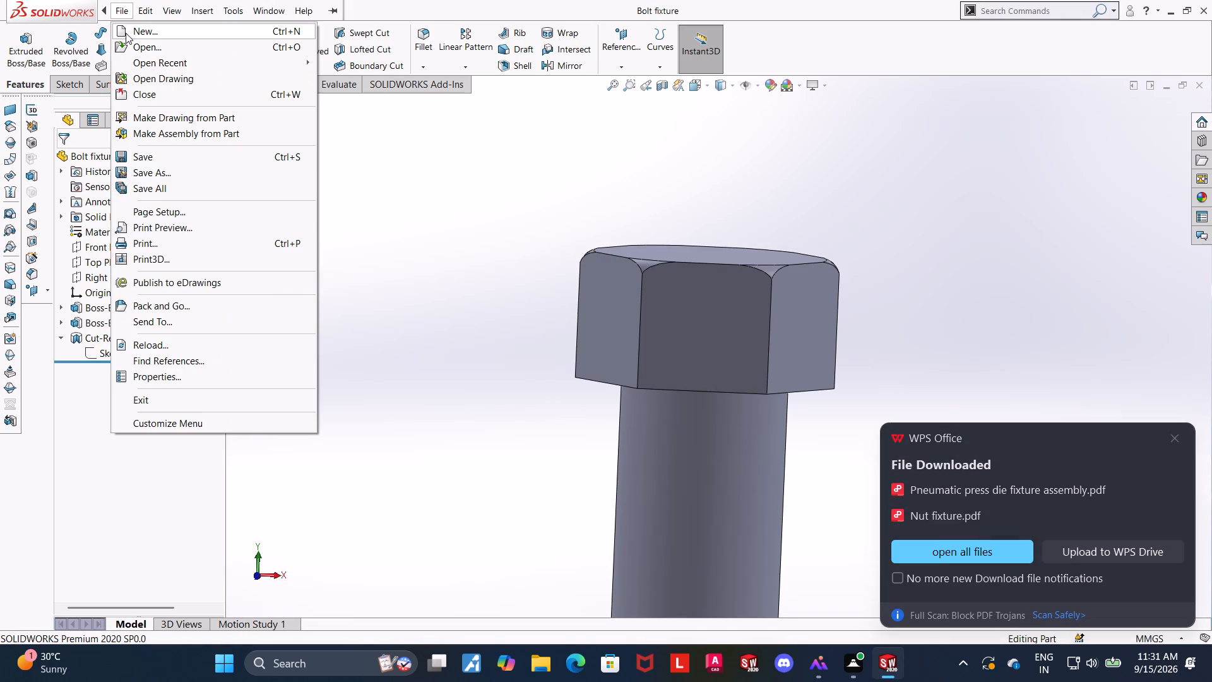
pyautogui.click(158, 171)
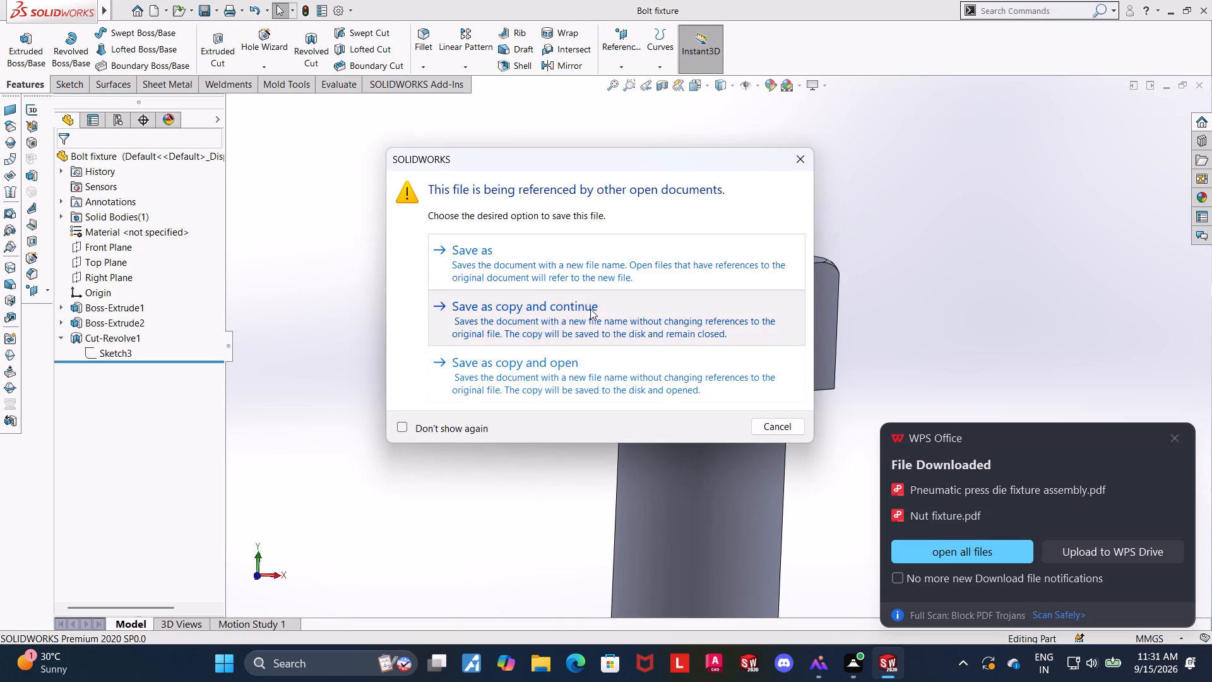
pyautogui.click(590, 309)
pyautogui.click(395, 420)
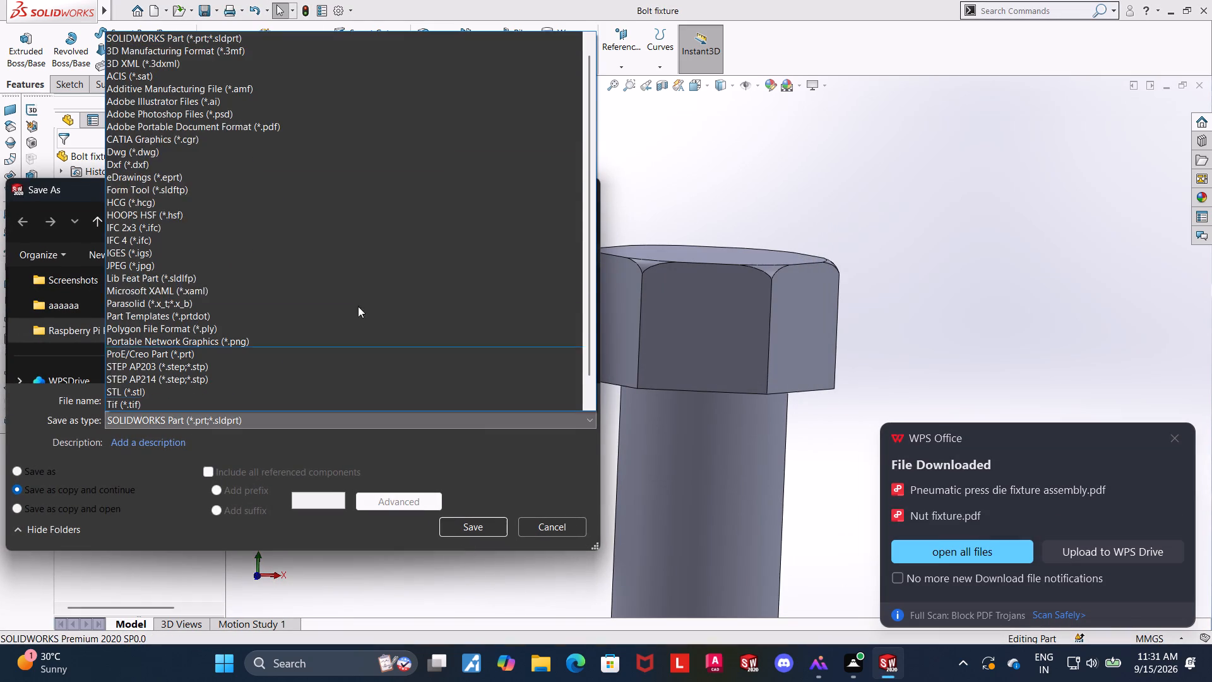
pyautogui.click(347, 119)
pyautogui.click(256, 469)
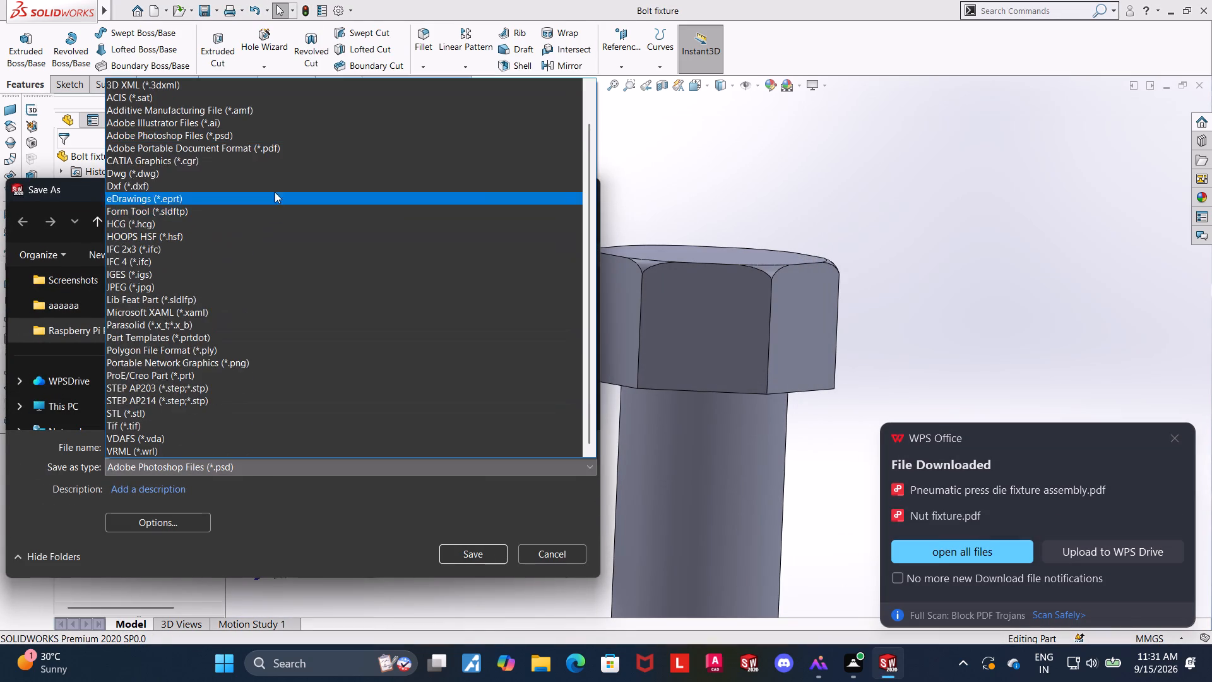
pyautogui.click(280, 153)
pyautogui.click(483, 556)
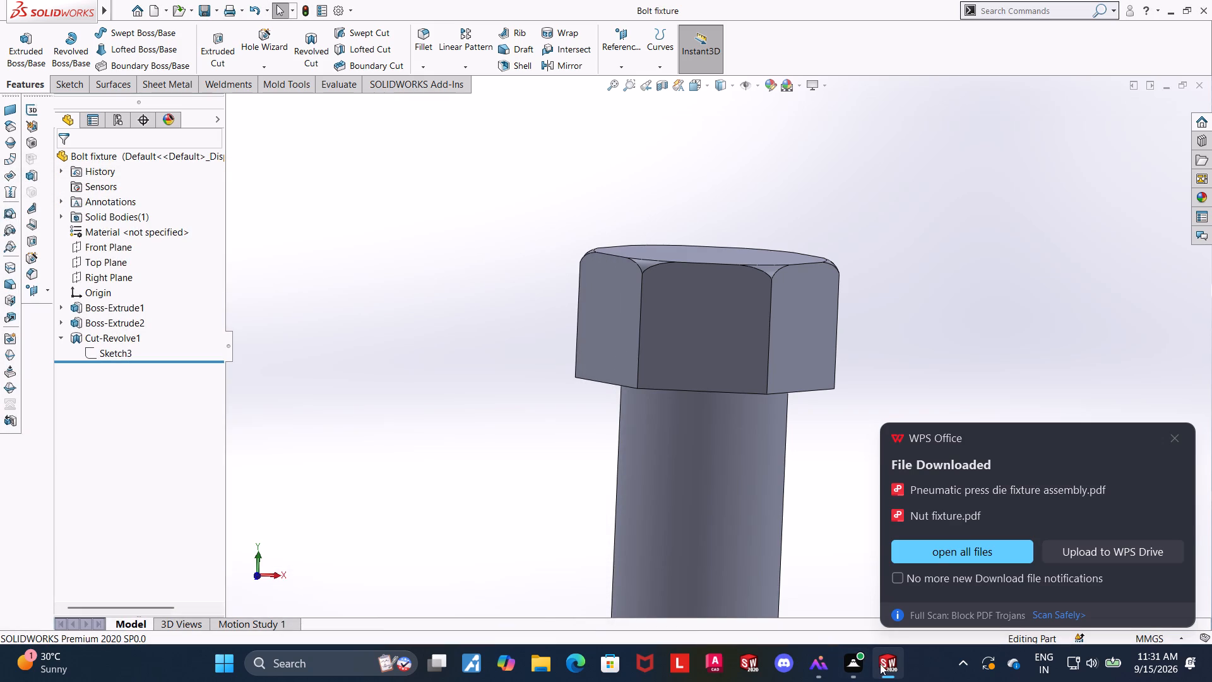
# Switch to the Spacer block part and export it as a PDF, saving as copy and continuing.
pyautogui.click(710, 591)
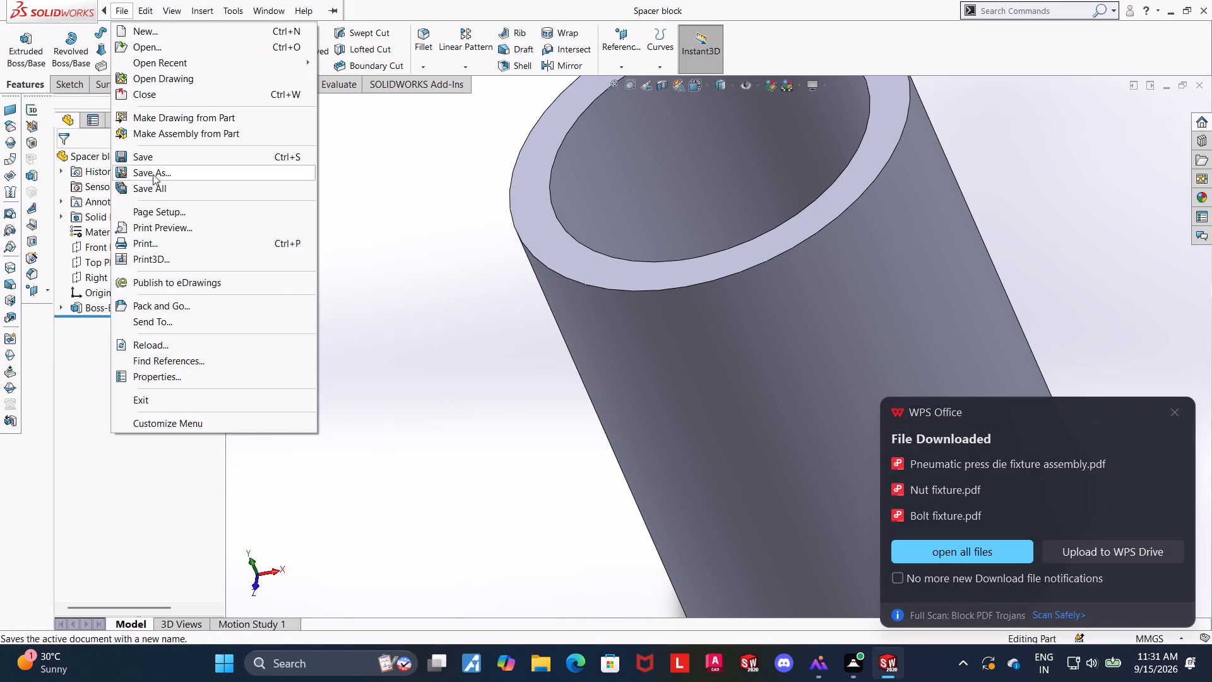
pyautogui.click(153, 174)
pyautogui.click(517, 315)
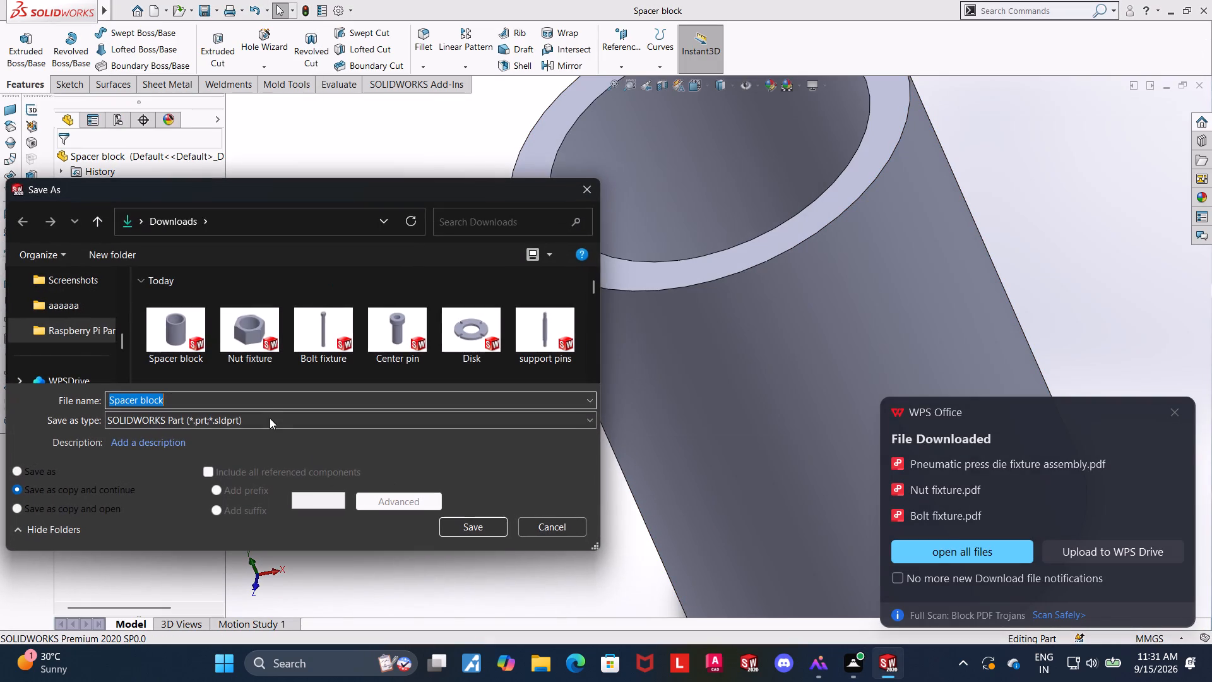
pyautogui.click(268, 417)
pyautogui.click(254, 128)
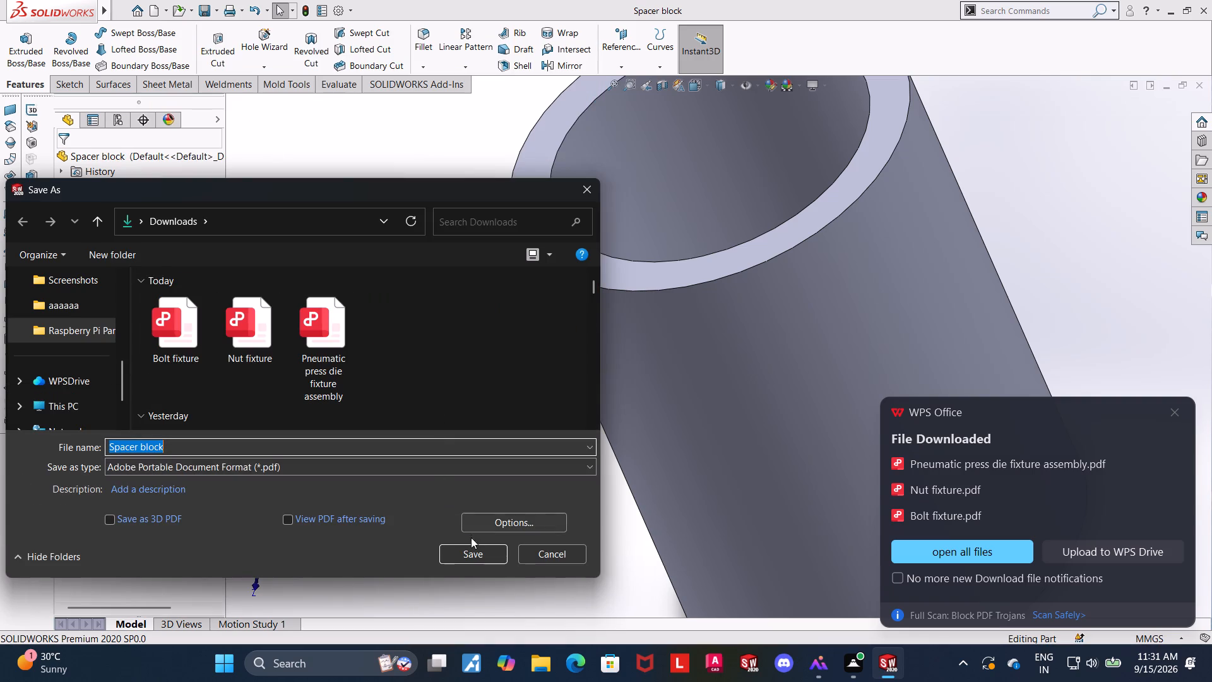
pyautogui.click(470, 554)
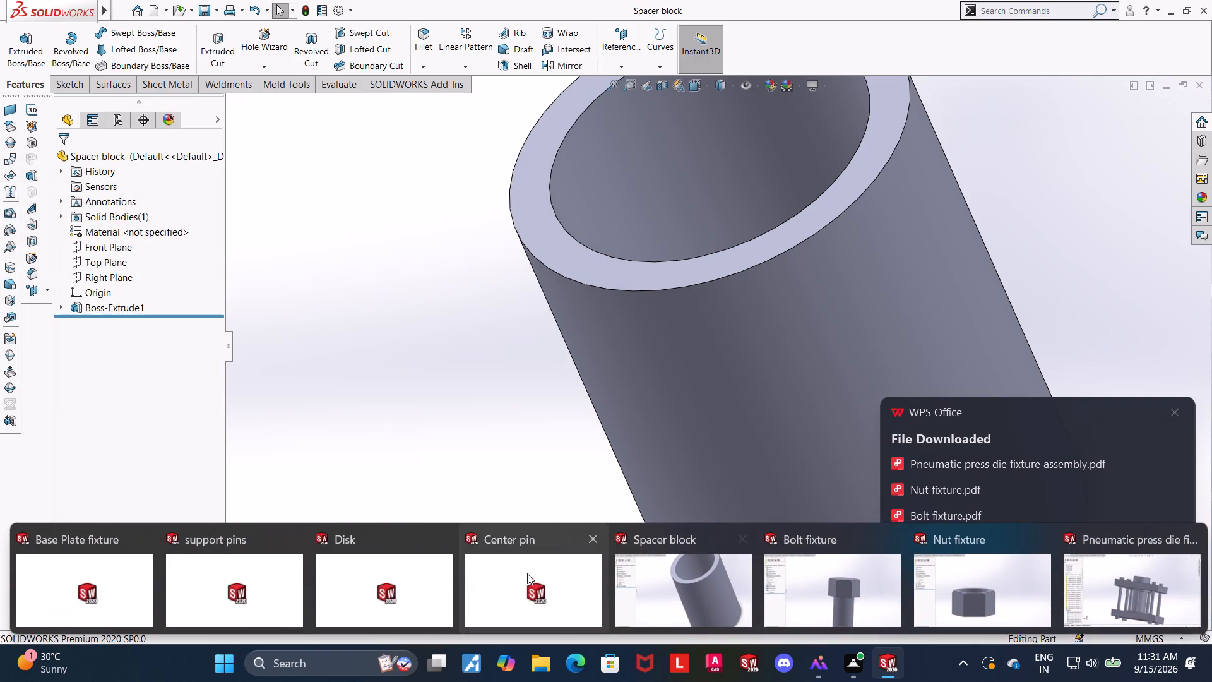
# Switch to the Center pin part and export it as a PDF, saving as copy and continuing.
pyautogui.click(519, 577)
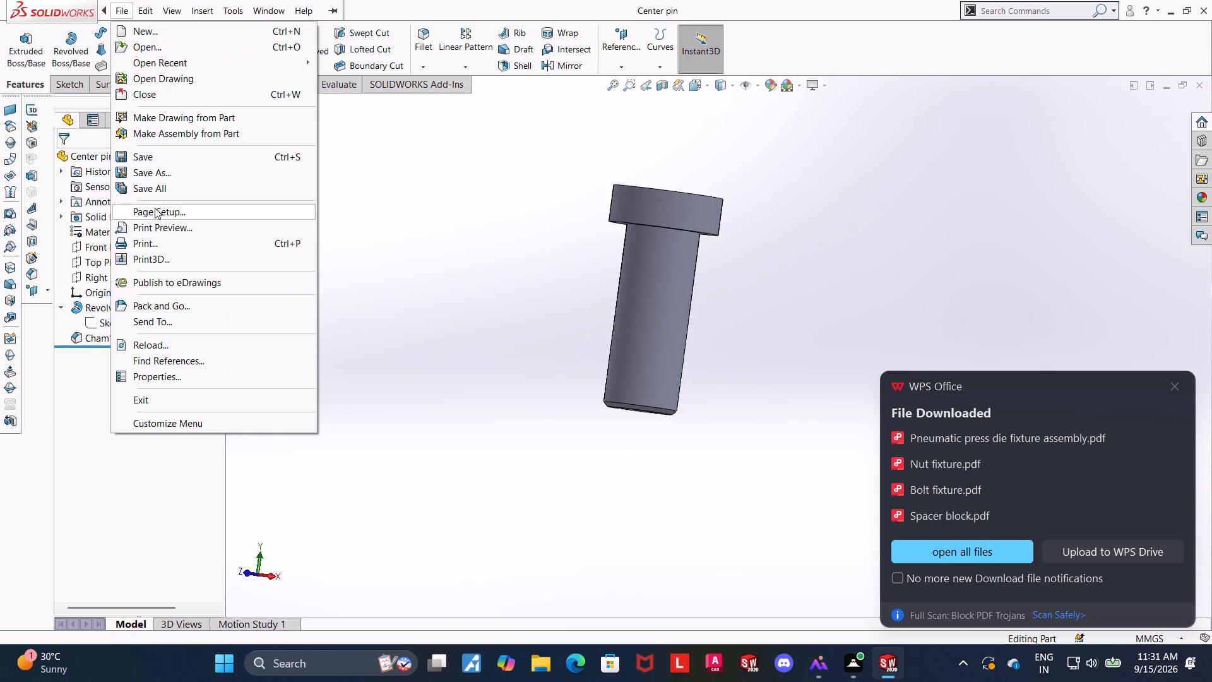
pyautogui.click(151, 170)
pyautogui.click(558, 323)
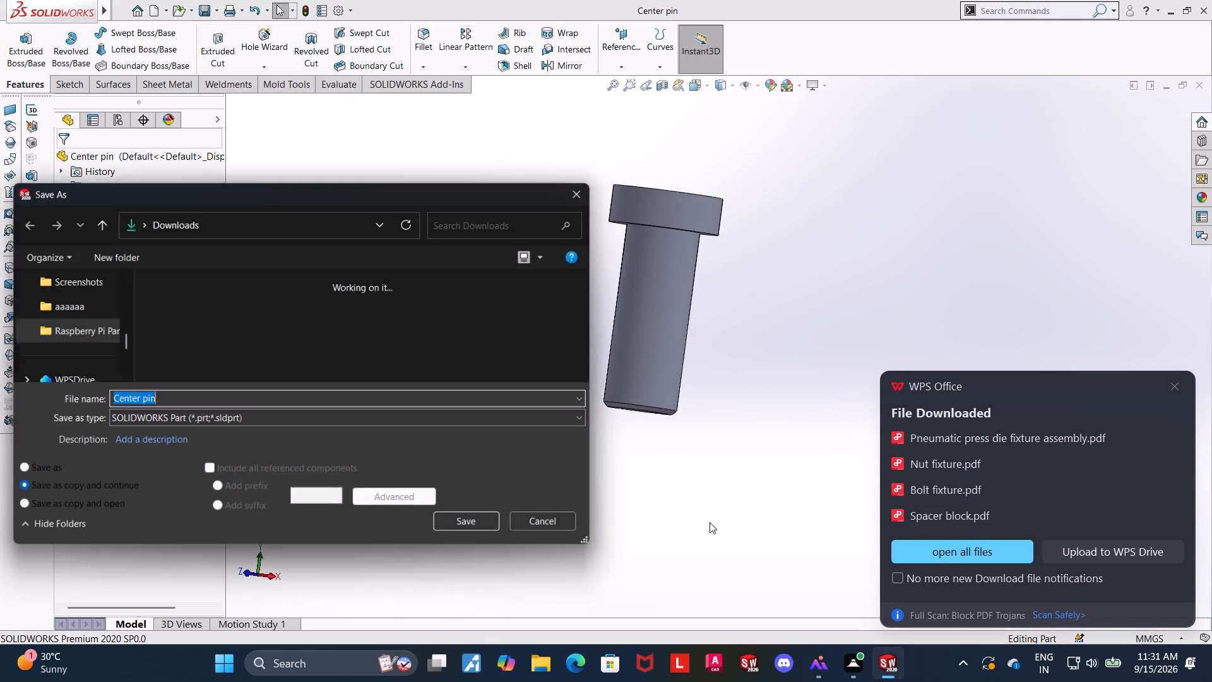
pyautogui.click(411, 420)
pyautogui.click(283, 127)
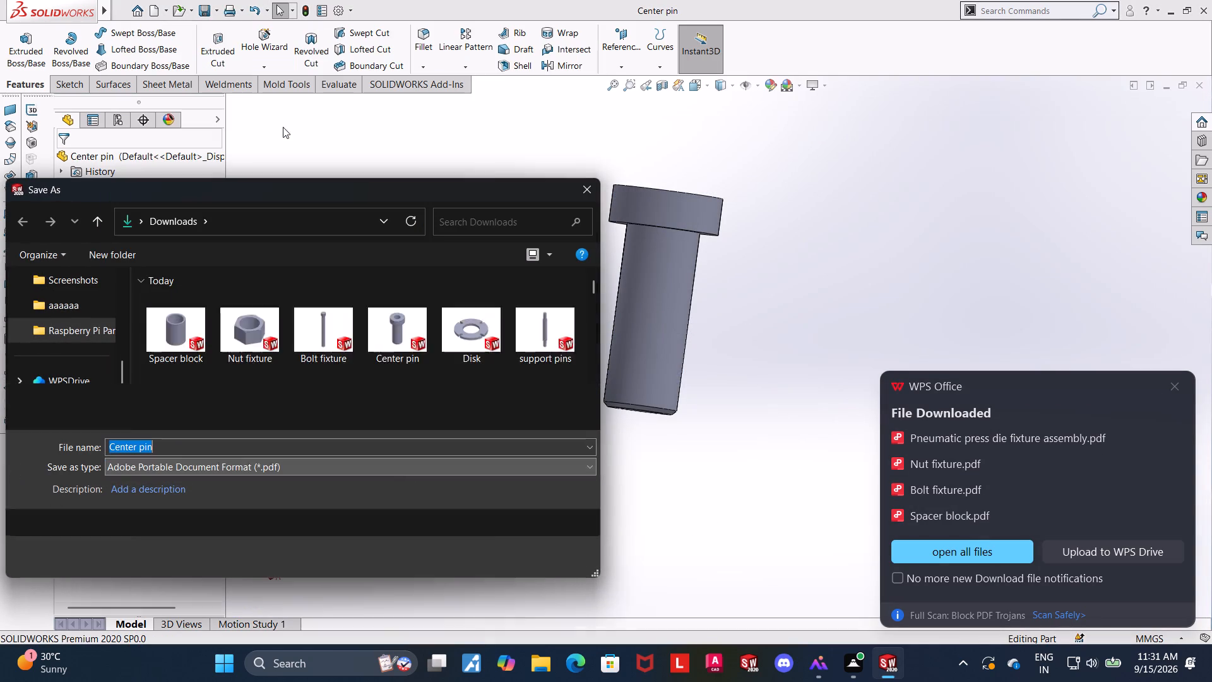
pyautogui.click(475, 546)
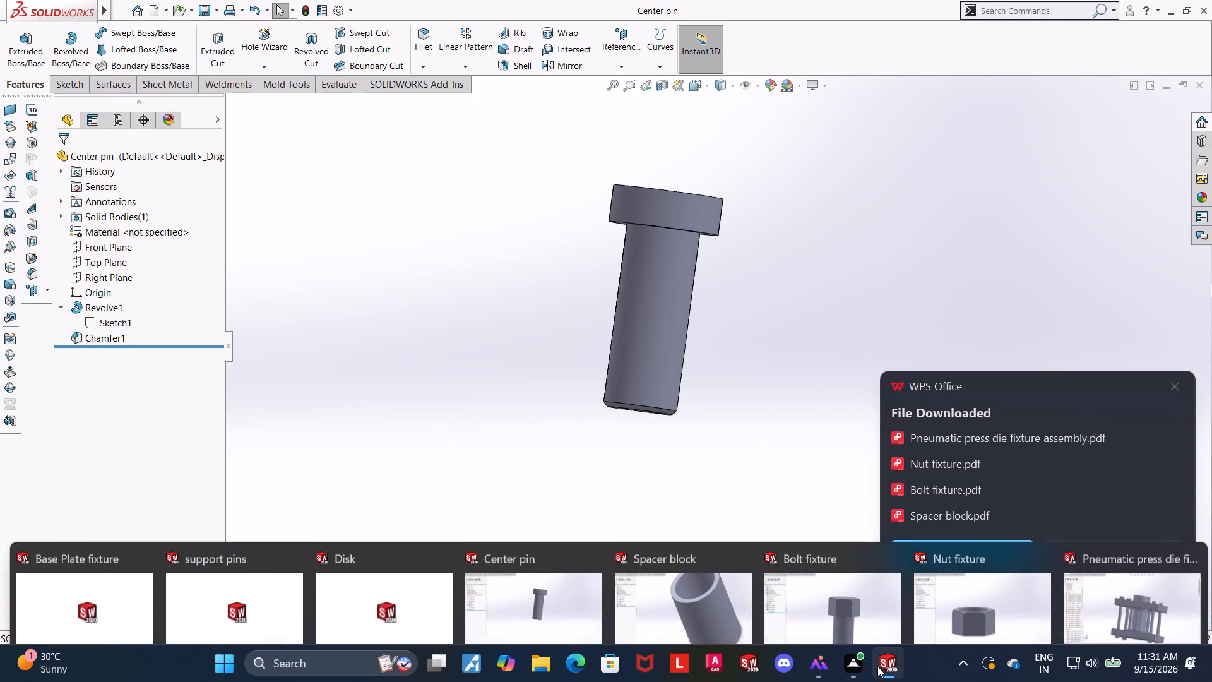
# Switch to the Disk part and export it as a PDF, saving as copy and continuing.
pyautogui.click(383, 587)
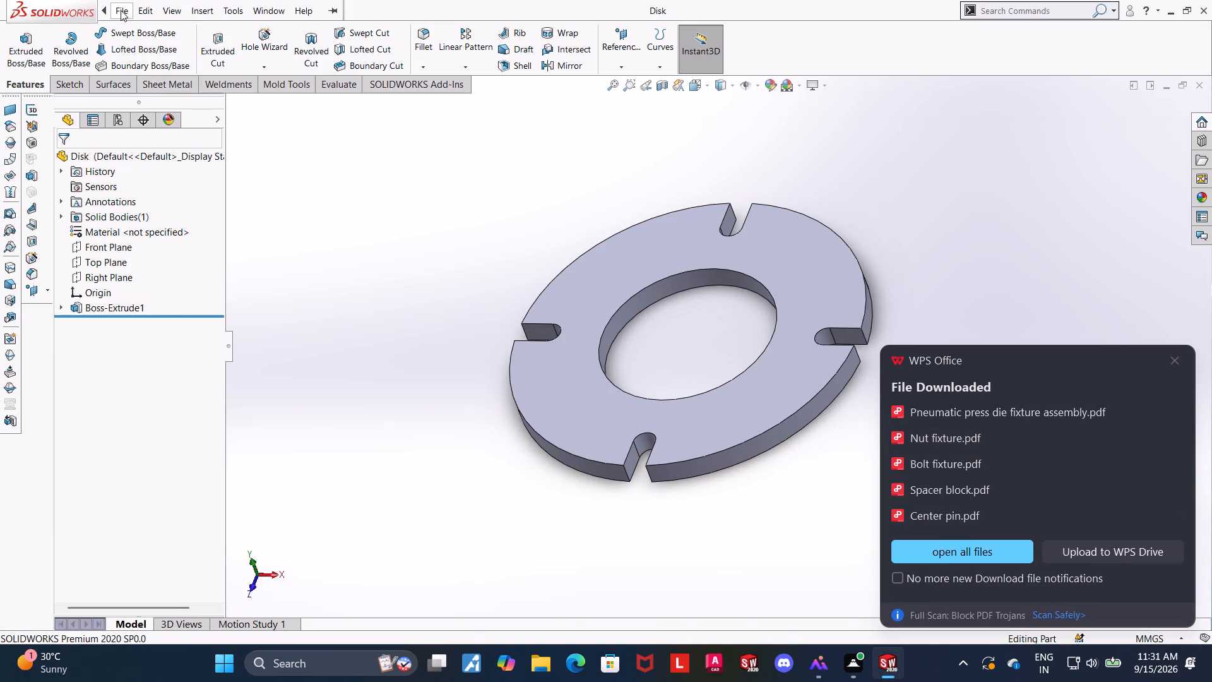
pyautogui.click(158, 178)
pyautogui.click(519, 318)
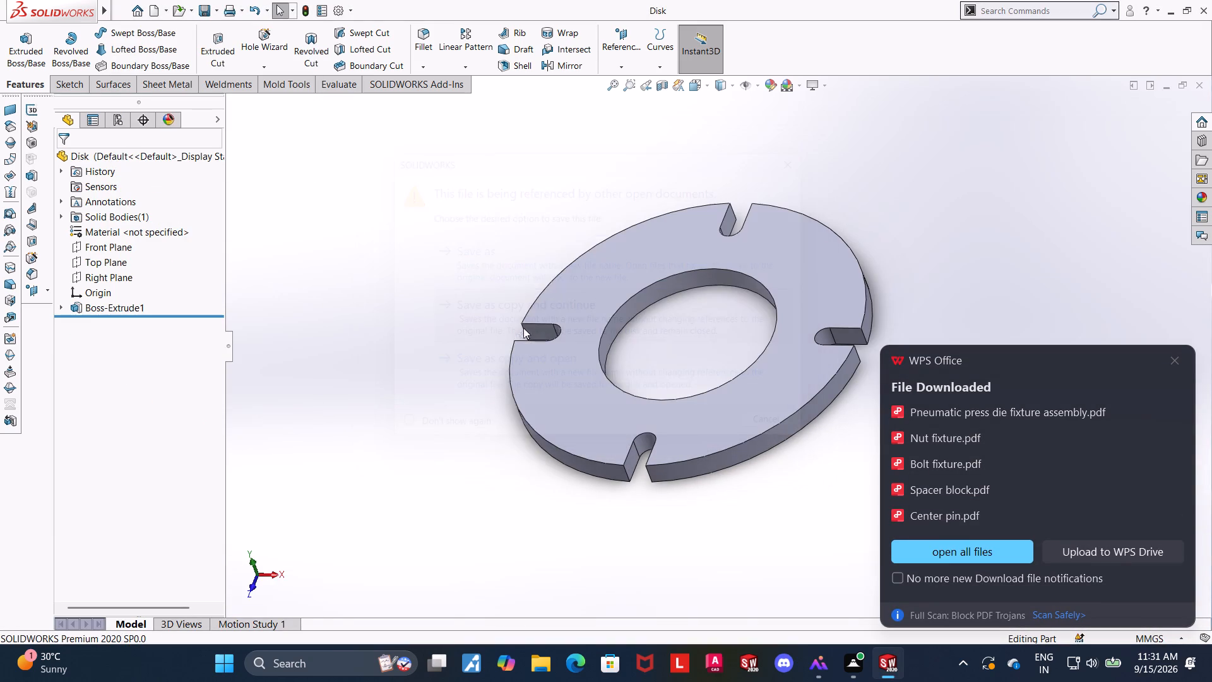
pyautogui.click(241, 419)
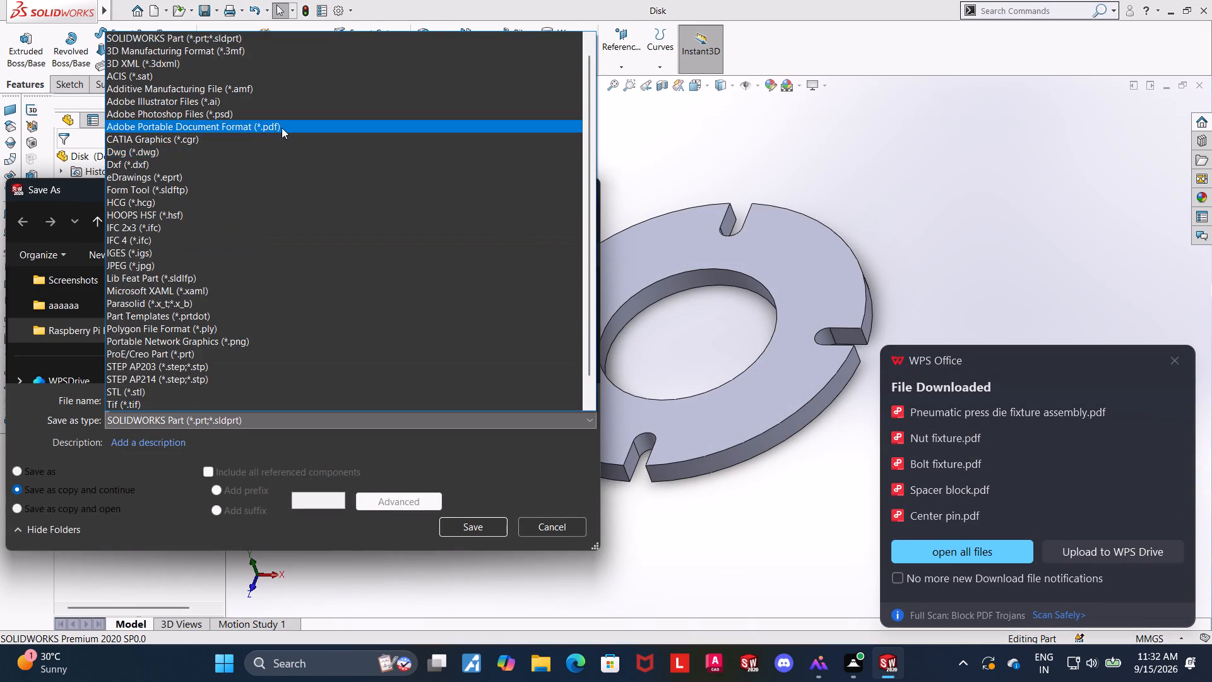
pyautogui.click(282, 128)
pyautogui.click(458, 561)
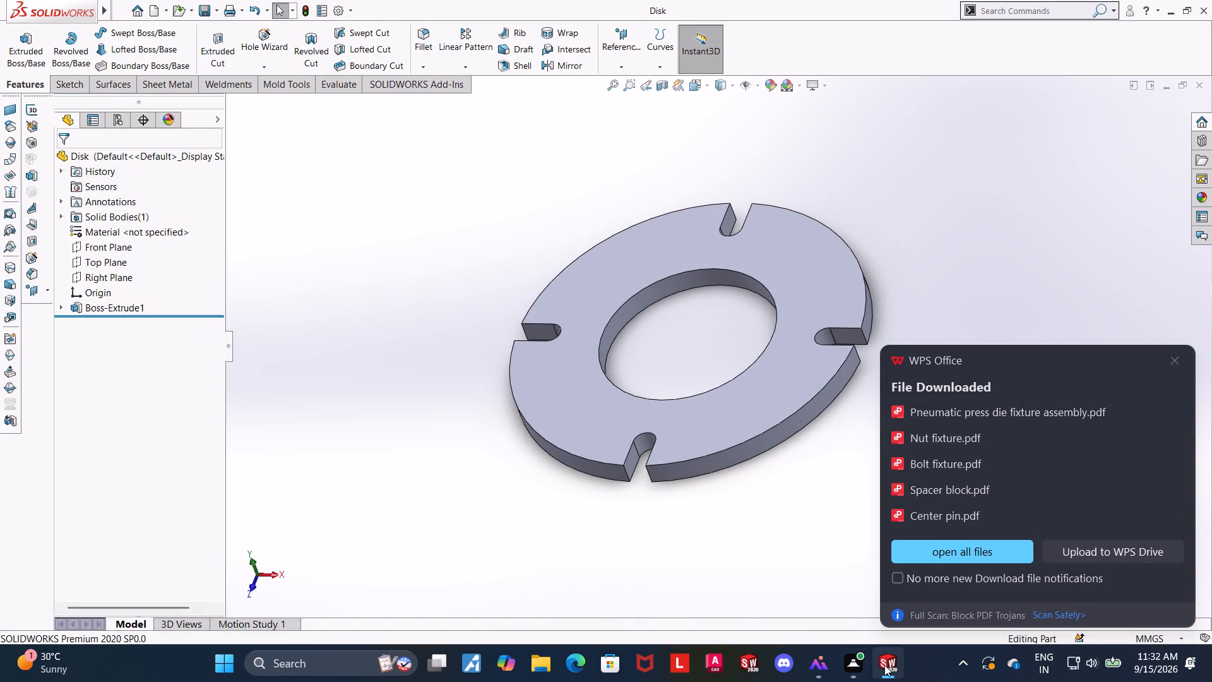
# Switch to the support pins part and export it as a PDF, saving as copy and continuing.
pyautogui.click(271, 579)
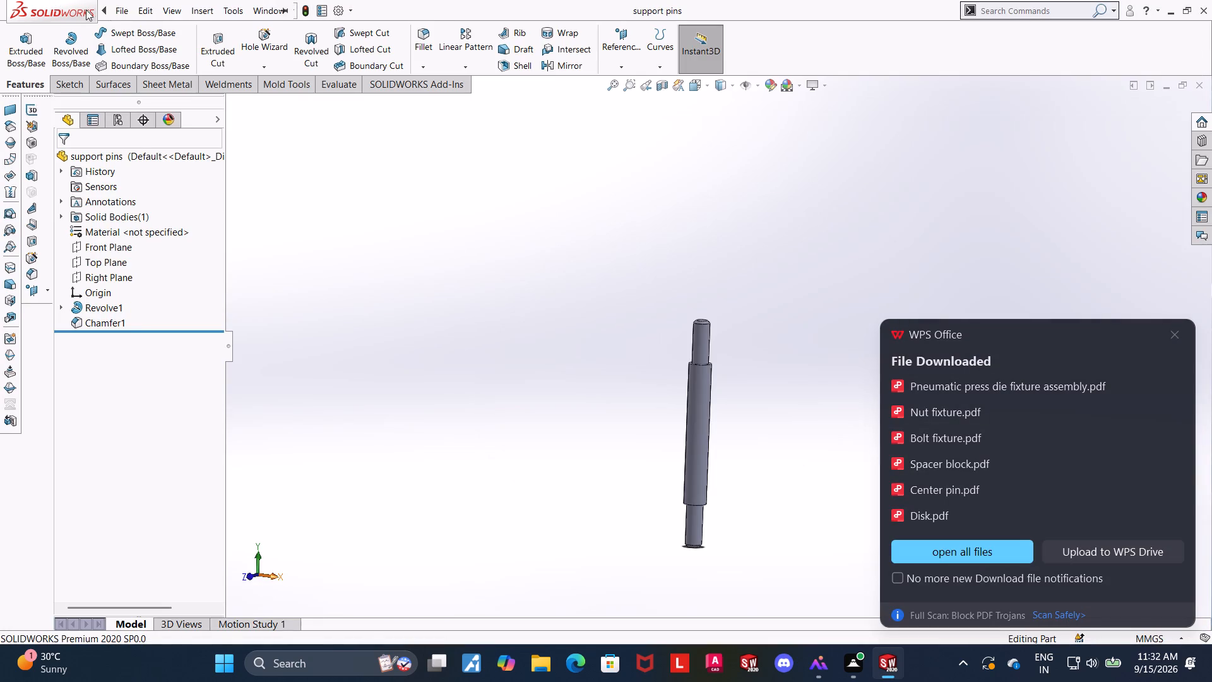
pyautogui.click(162, 171)
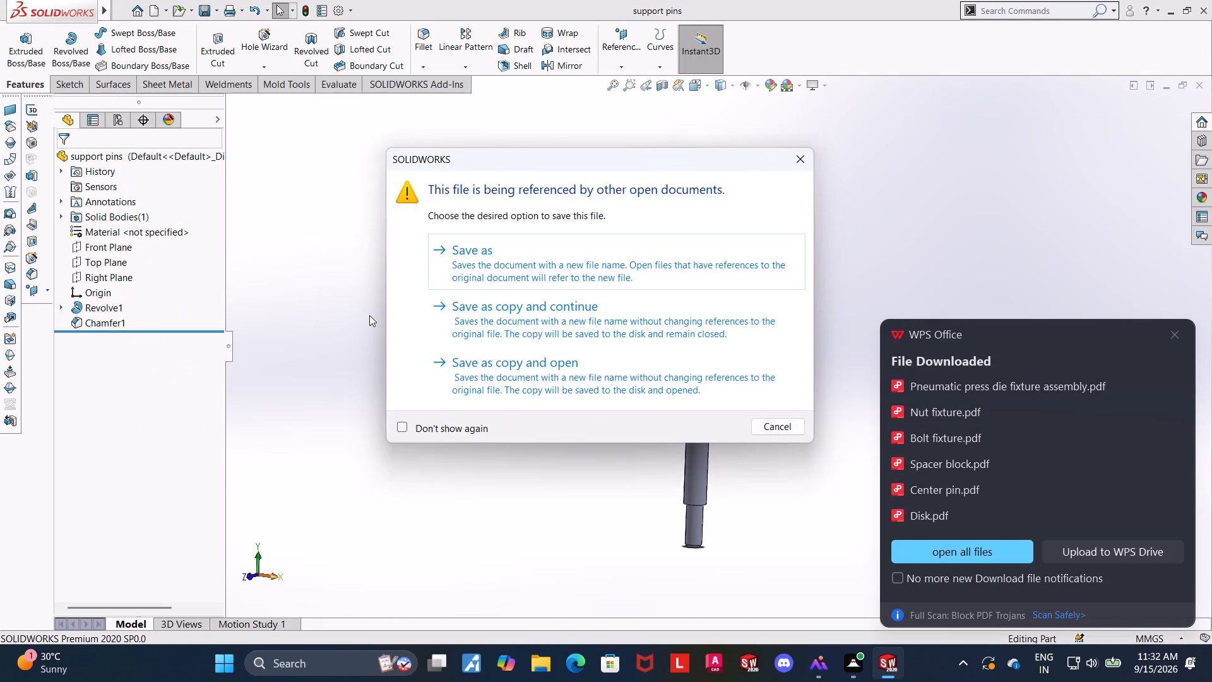
pyautogui.click(629, 319)
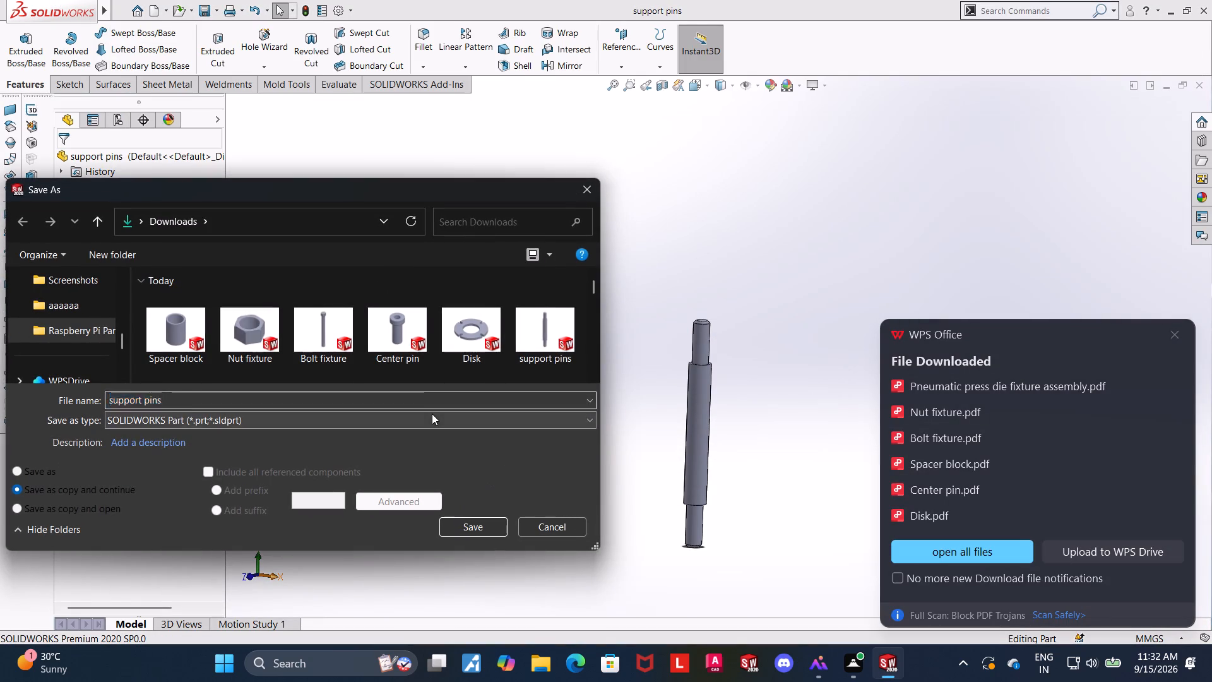
pyautogui.click(432, 414)
pyautogui.click(232, 129)
pyautogui.click(482, 549)
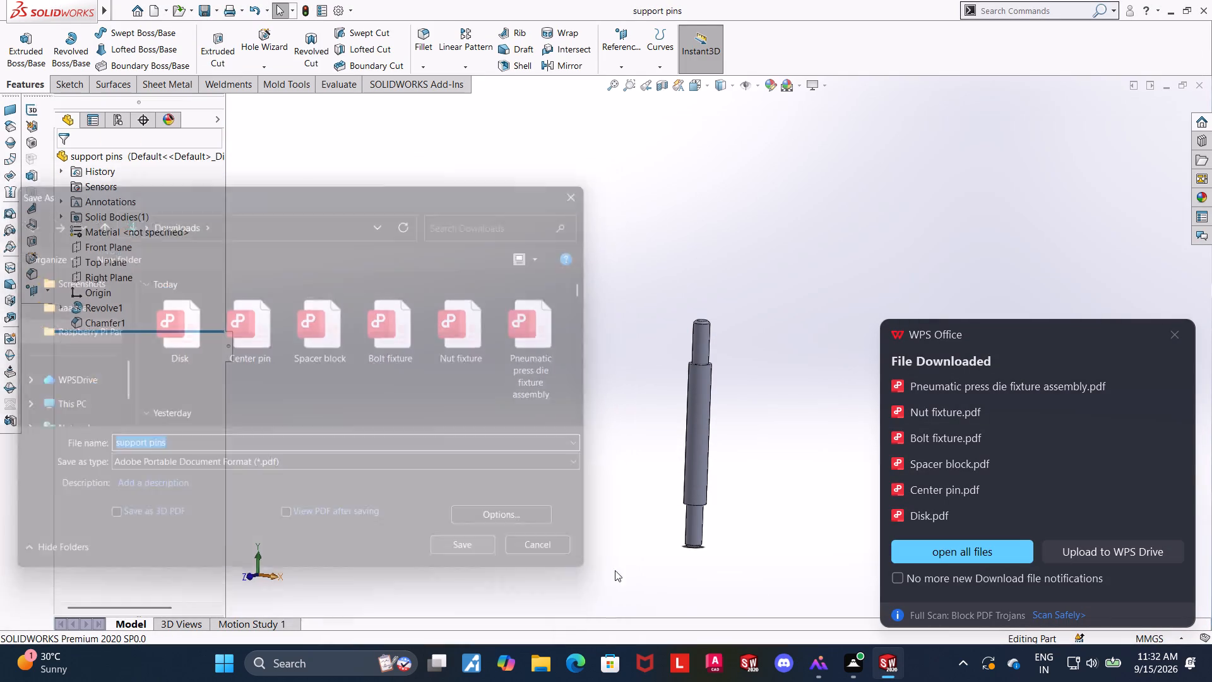
# Switch to the Base Plate fixture part and export it as a PDF, saving as copy and continuing.
pyautogui.click(100, 572)
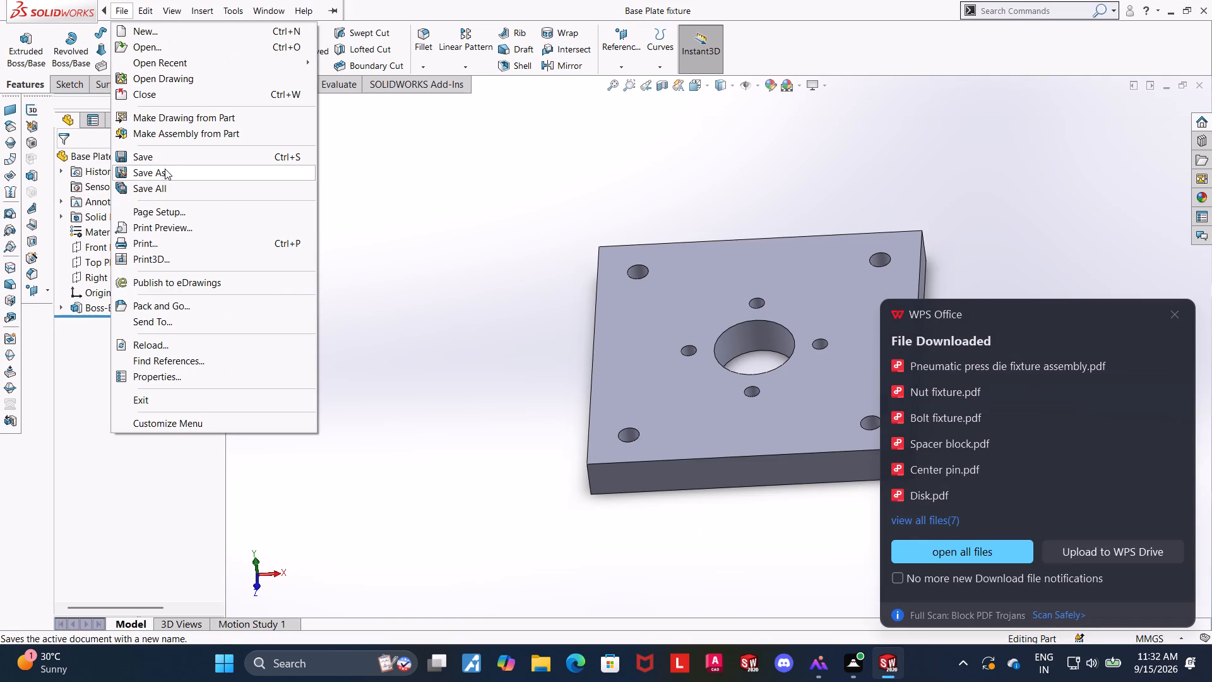
pyautogui.click(165, 169)
pyautogui.click(580, 307)
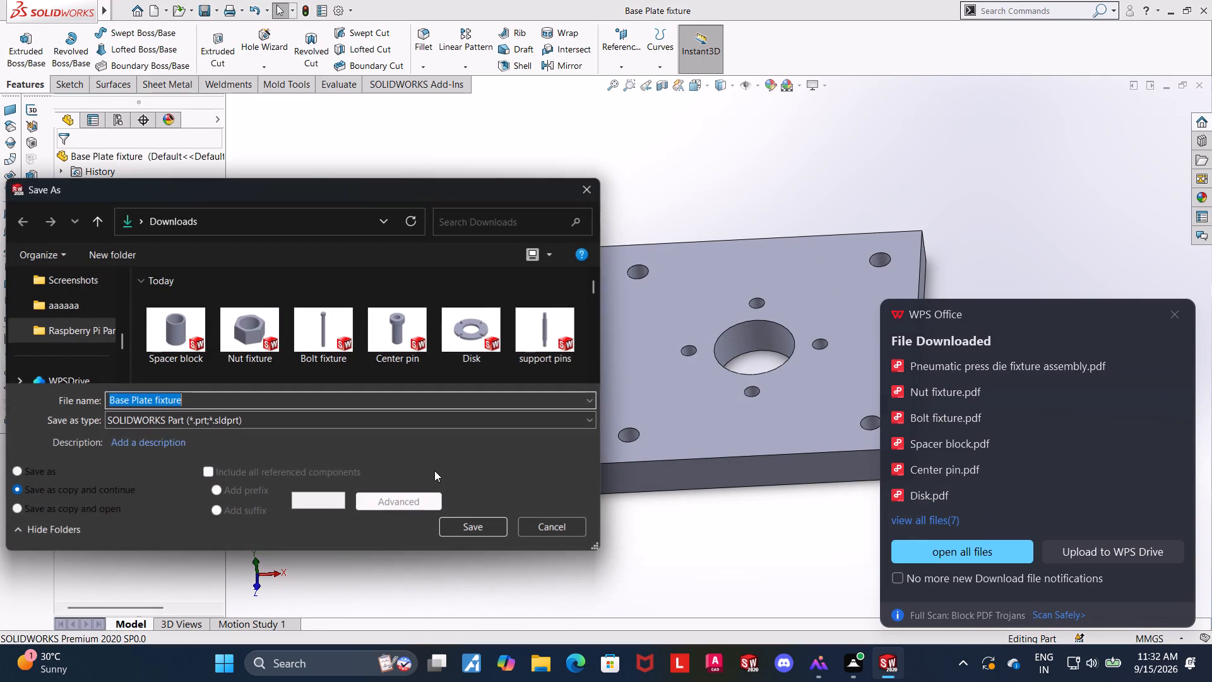
pyautogui.click(401, 426)
pyautogui.click(282, 125)
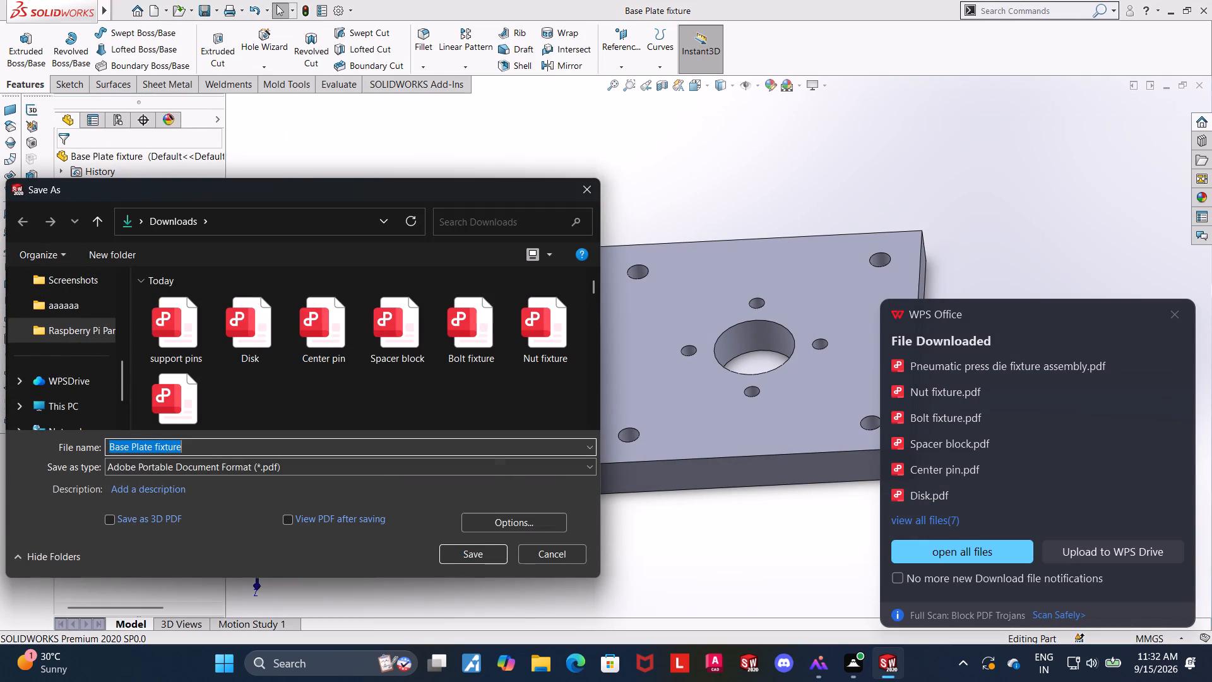
pyautogui.click(476, 548)
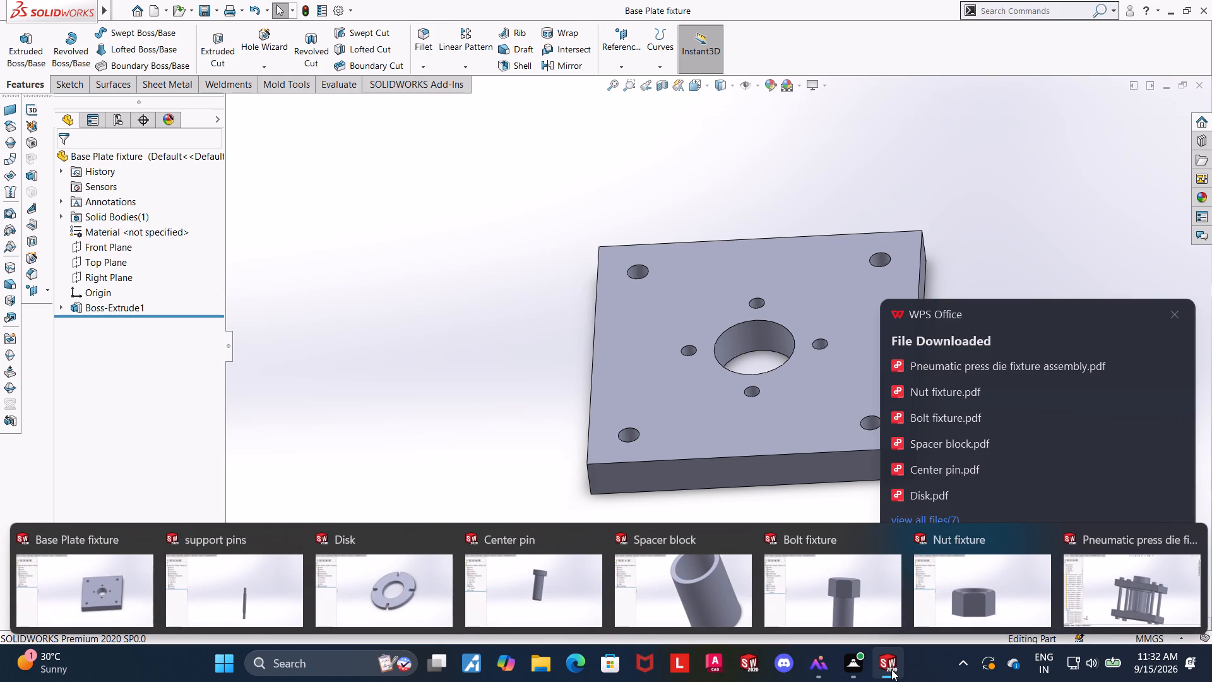
pyautogui.click(472, 336)
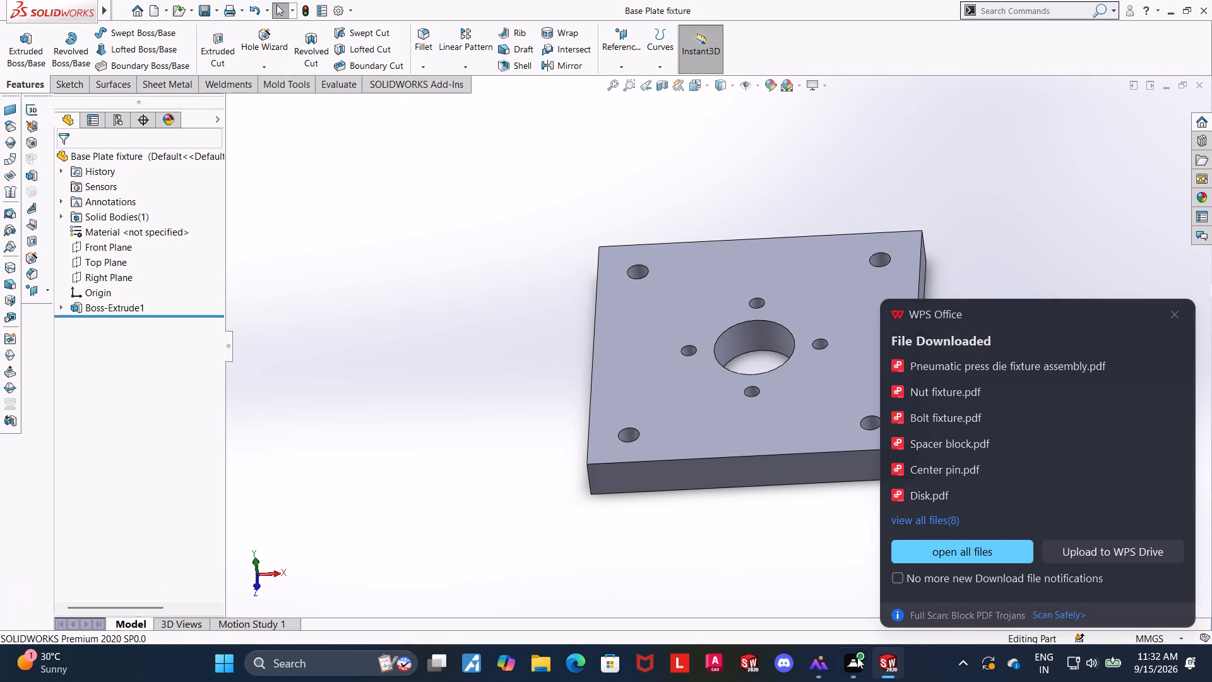